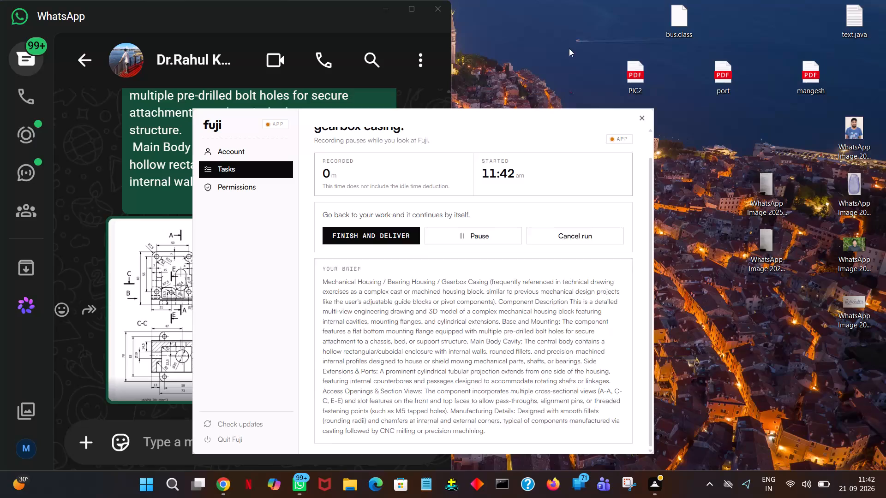
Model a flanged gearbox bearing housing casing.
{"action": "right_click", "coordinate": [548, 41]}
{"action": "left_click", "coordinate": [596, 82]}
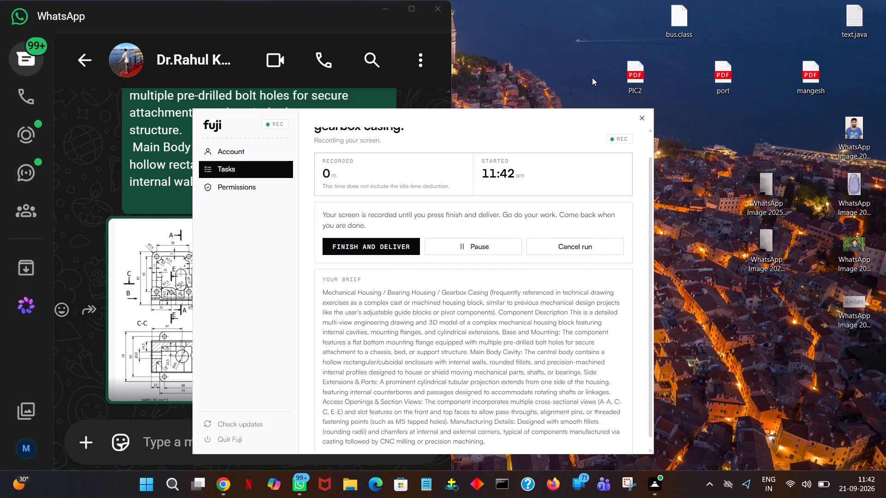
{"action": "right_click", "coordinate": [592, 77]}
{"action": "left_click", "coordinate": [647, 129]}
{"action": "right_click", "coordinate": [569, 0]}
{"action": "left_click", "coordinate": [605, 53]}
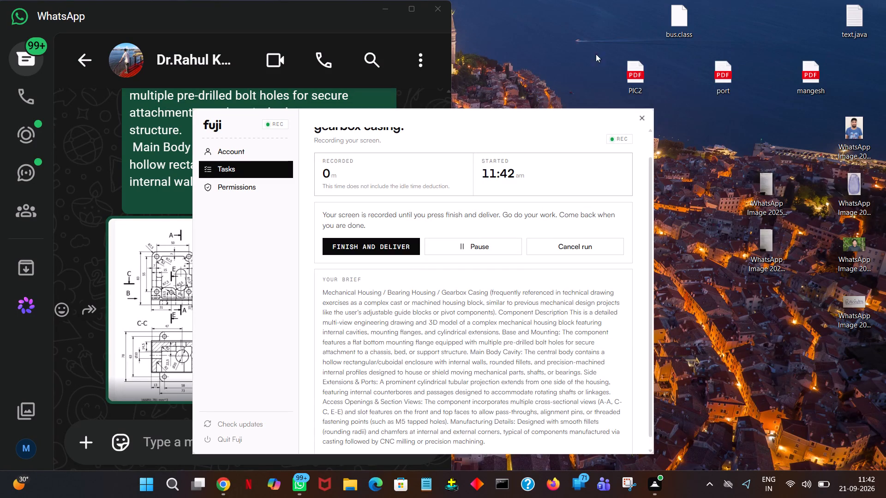
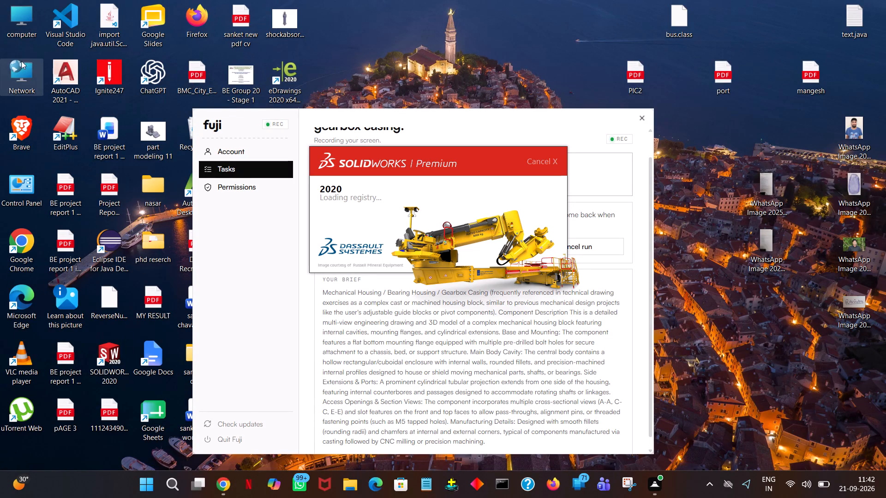
Open the gearbox casing drawing image from the photo new job folder on drive E and close the file browser.
{"action": "double_click", "coordinate": [32, 11]}
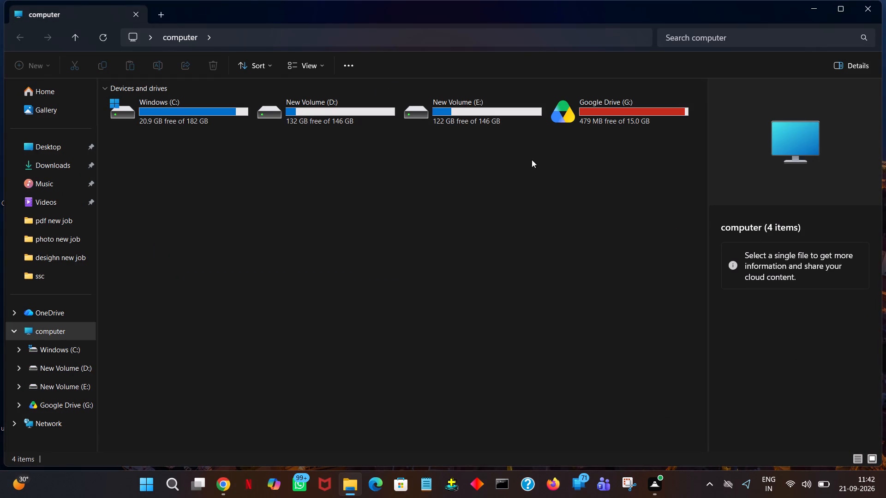
{"action": "double_click", "coordinate": [464, 103]}
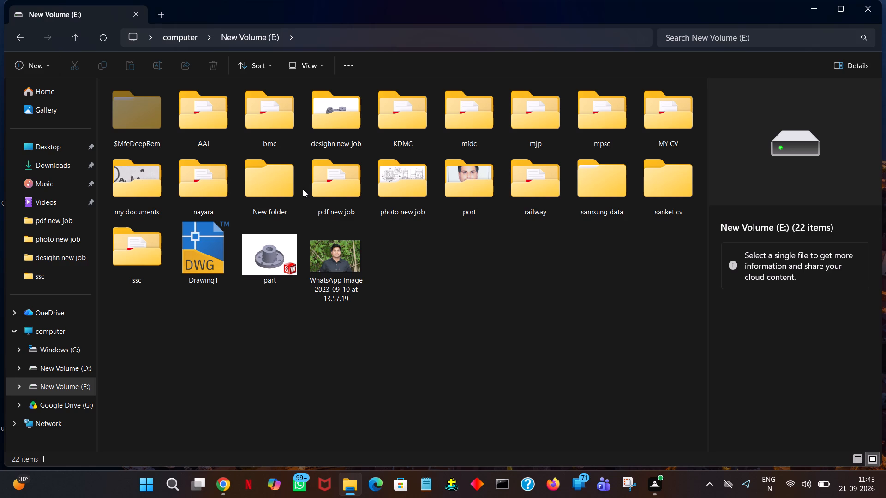
{"action": "double_click", "coordinate": [419, 195]}
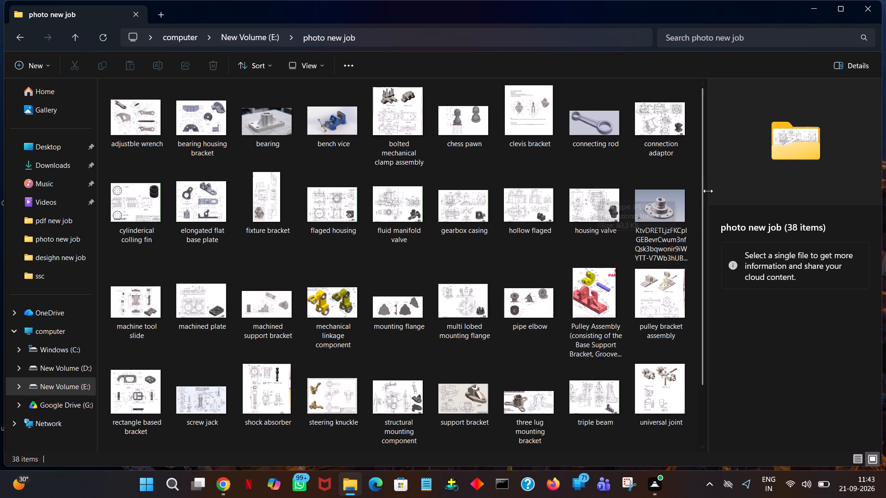
{"action": "left_click_drag", "start_coordinate": [706, 310], "coordinate": [702, 388]}
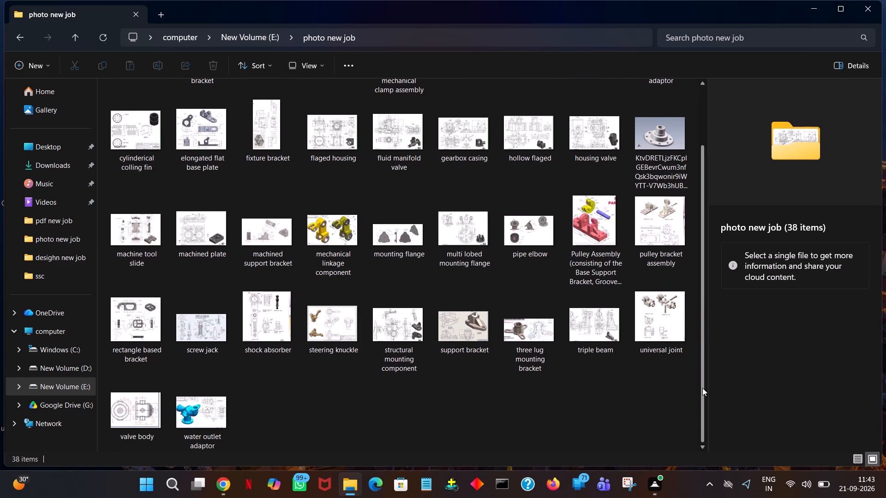
{"action": "left_click_drag", "start_coordinate": [702, 388], "coordinate": [706, 326]}
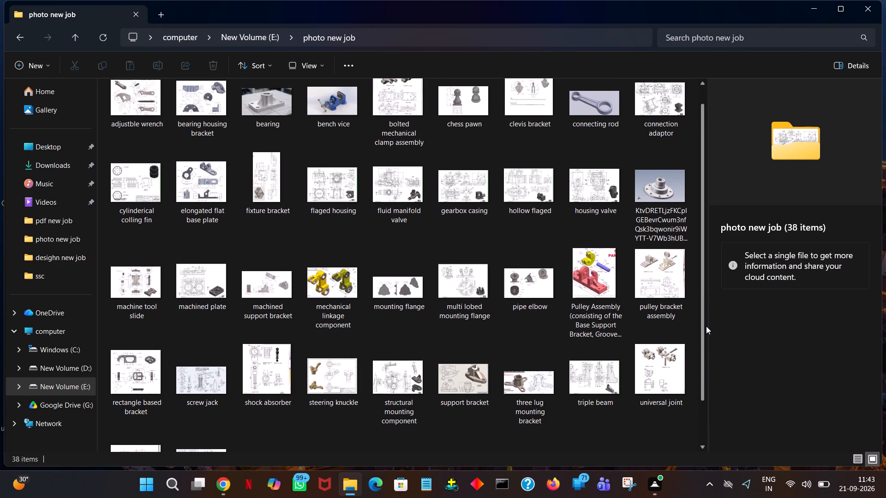
{"action": "left_click_drag", "start_coordinate": [706, 326], "coordinate": [706, 305]}
{"action": "double_click", "coordinate": [485, 202]}
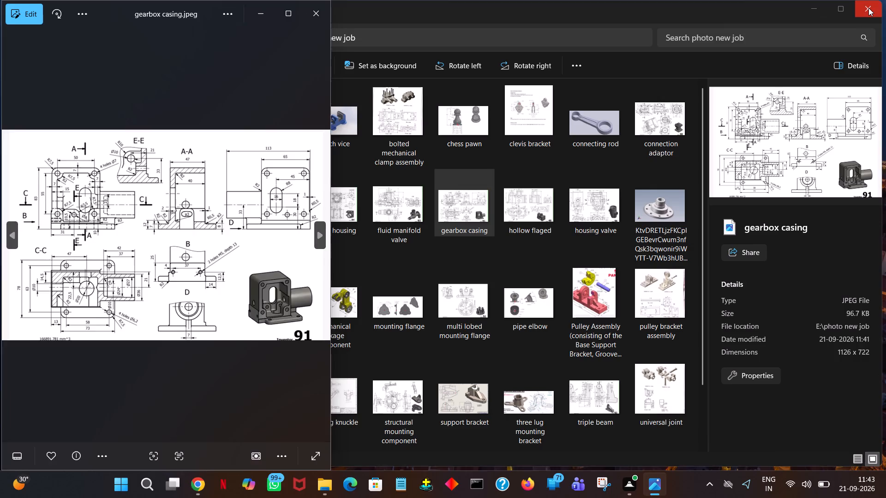
{"action": "left_click", "coordinate": [868, 8]}
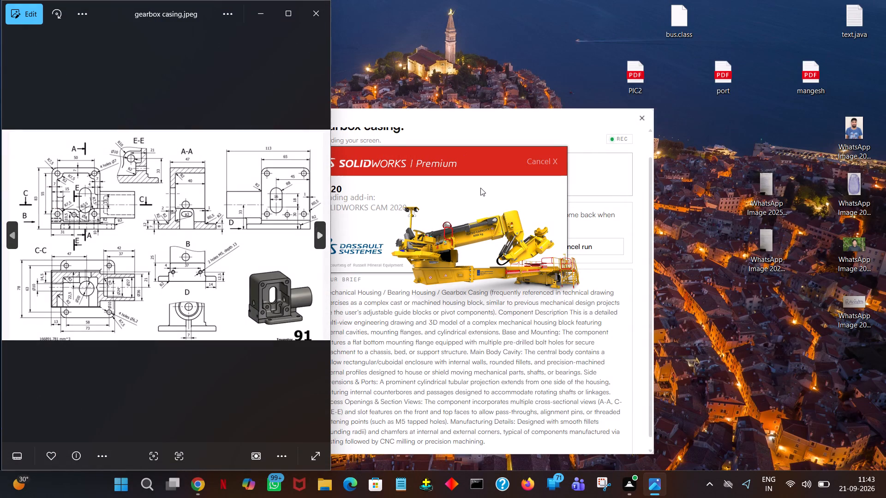
{"action": "left_click", "coordinate": [481, 188]}
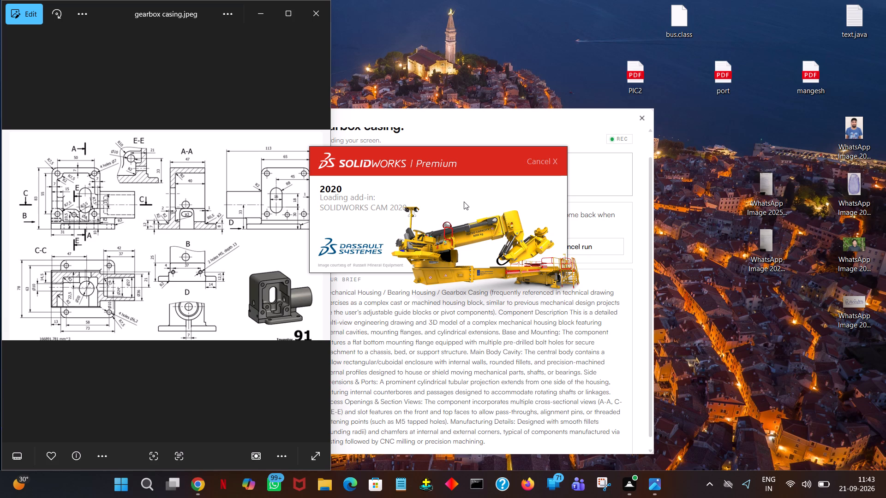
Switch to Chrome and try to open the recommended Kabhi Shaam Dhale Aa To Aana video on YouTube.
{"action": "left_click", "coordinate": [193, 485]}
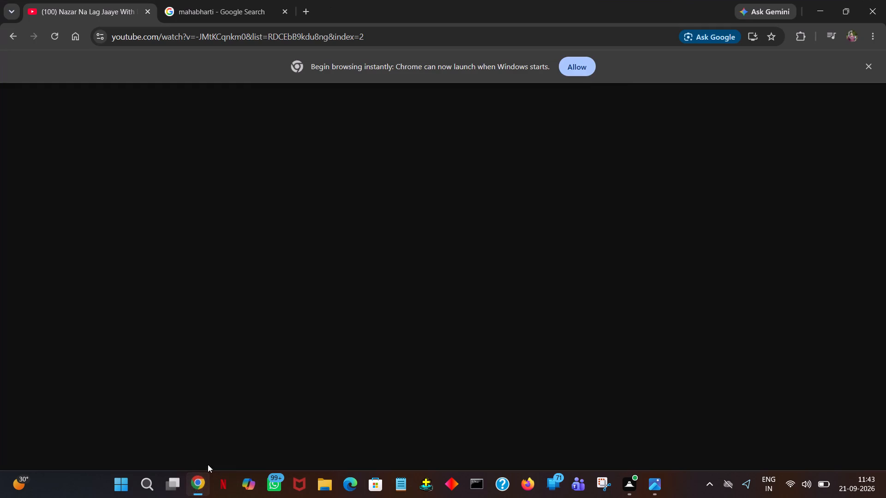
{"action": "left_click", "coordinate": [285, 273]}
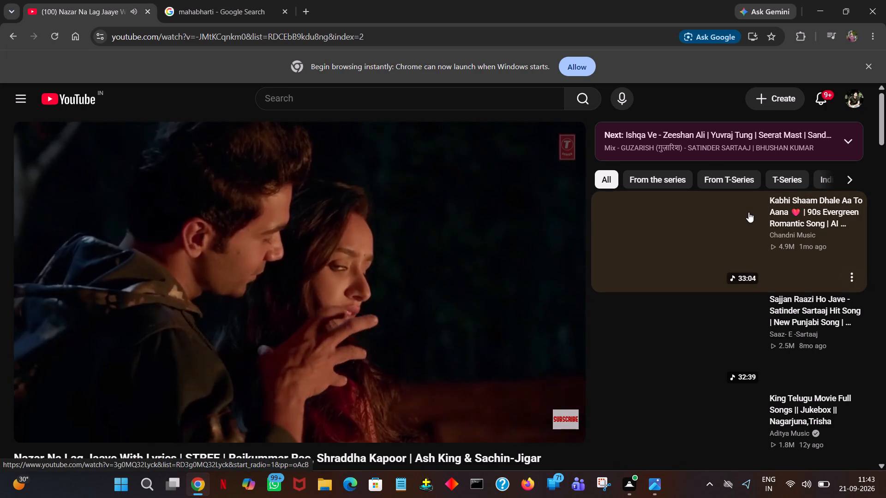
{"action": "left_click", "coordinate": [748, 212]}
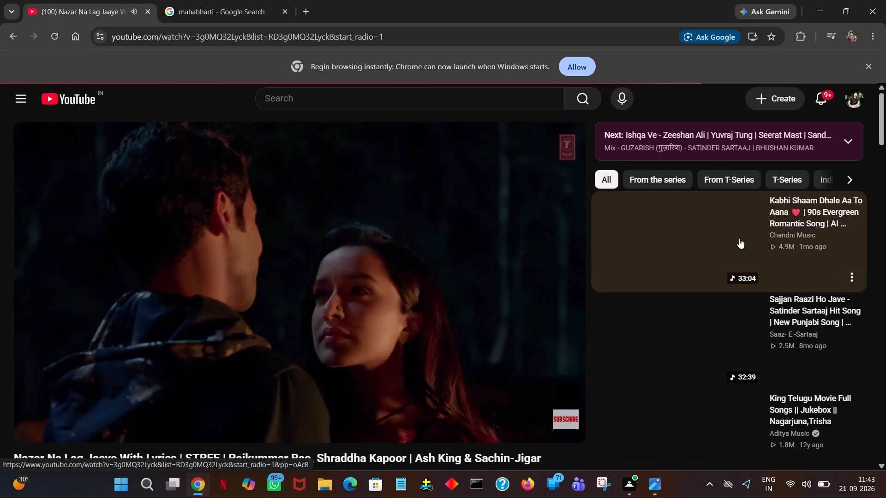
Lower the system volume.
{"action": "left_click", "coordinate": [801, 482]}
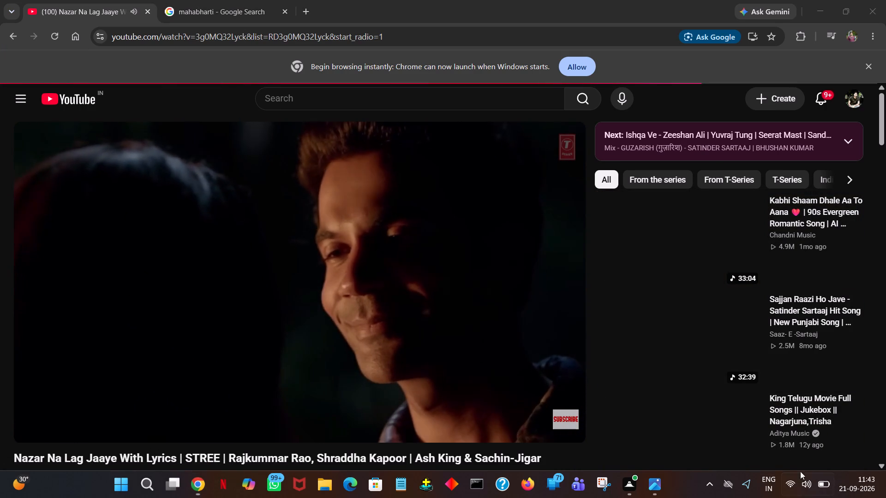
{"action": "left_click", "coordinate": [803, 415]}
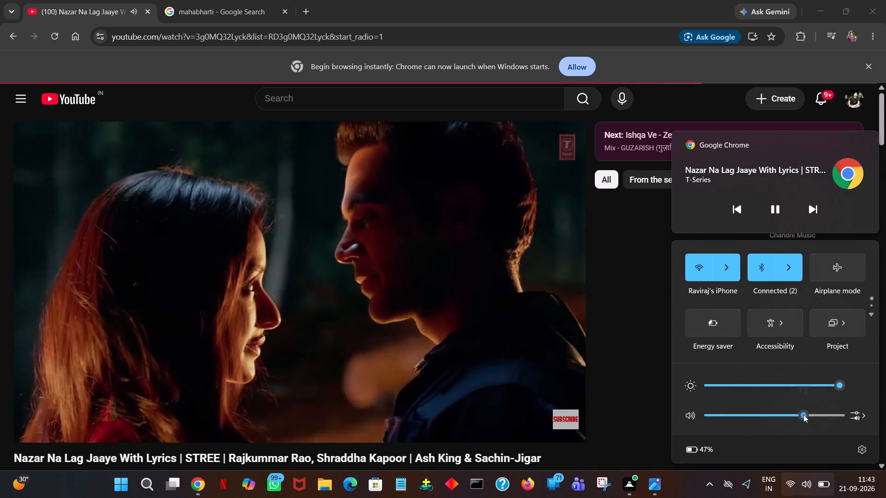
{"action": "left_click", "coordinate": [796, 415]}
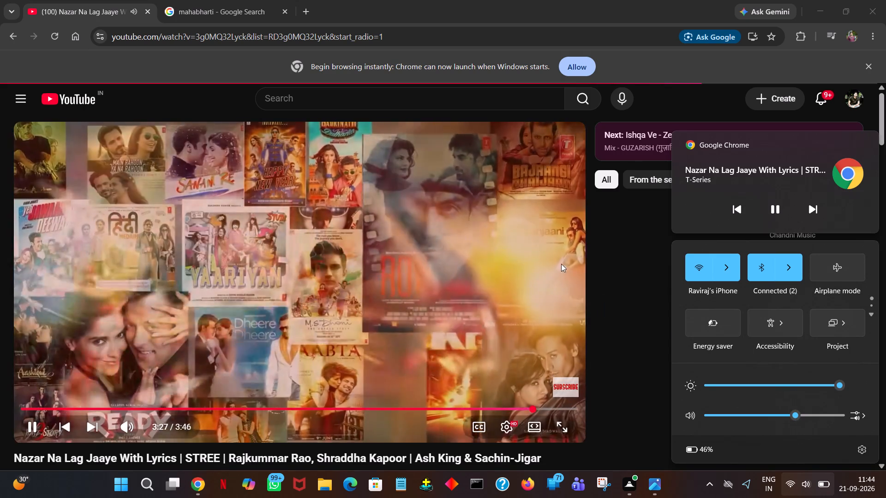
{"action": "left_click", "coordinate": [565, 264]}
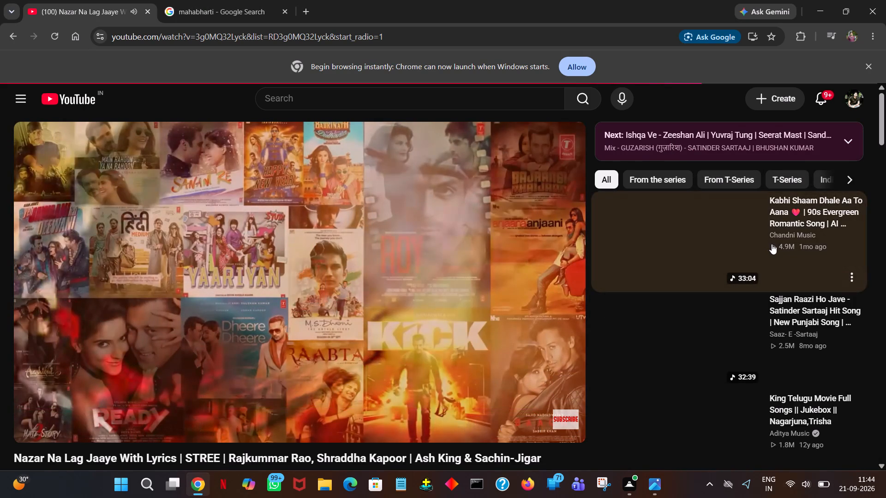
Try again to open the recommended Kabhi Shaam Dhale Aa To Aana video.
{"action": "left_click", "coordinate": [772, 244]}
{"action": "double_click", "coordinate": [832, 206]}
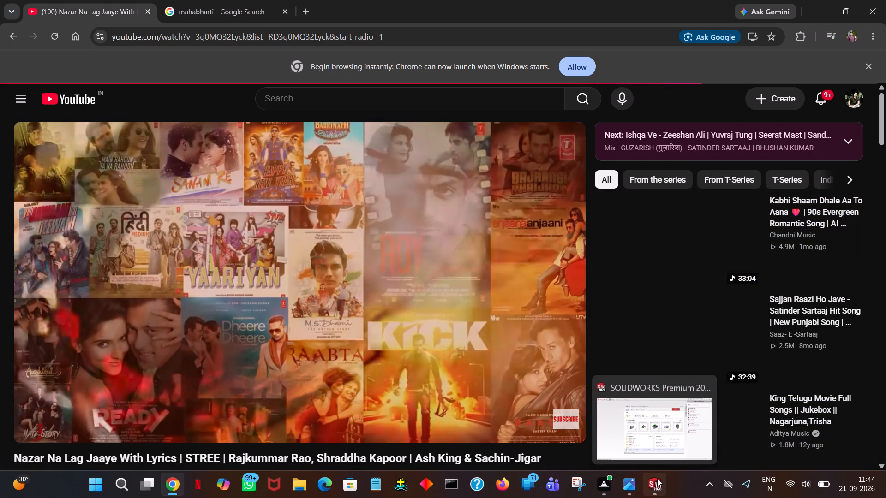
Switch to SOLIDWORKS and create a new part document.
{"action": "left_click", "coordinate": [654, 485]}
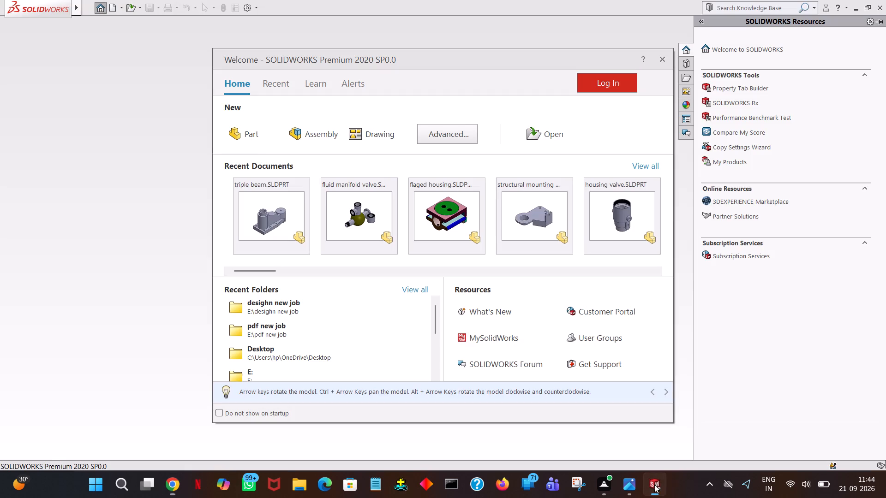
{"action": "left_click", "coordinate": [262, 132]}
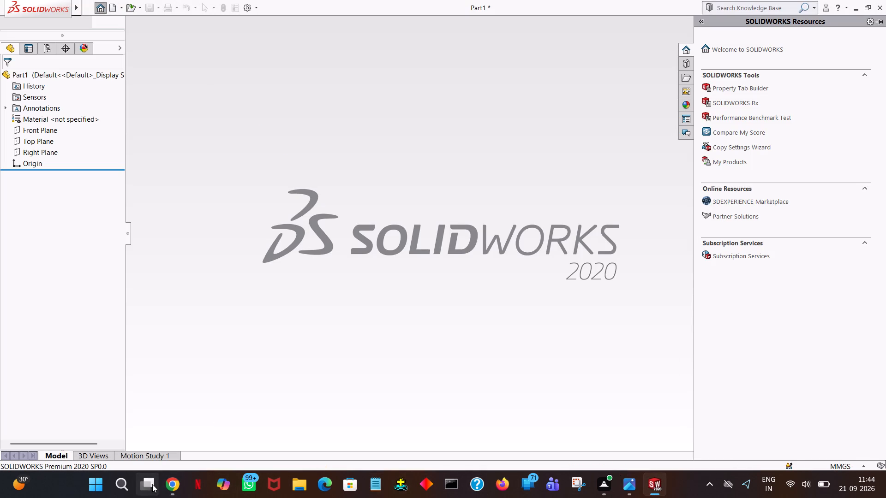
Switch to Chrome, browse the recommended YouTube videos and open Kabhi Shaam Dhale Aa To Aana.
{"action": "left_click", "coordinate": [173, 482]}
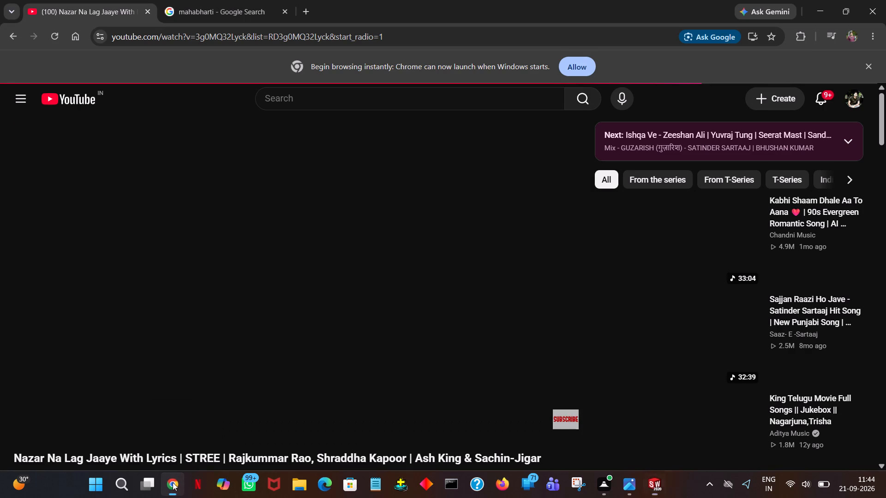
{"action": "left_click", "coordinate": [806, 229]}
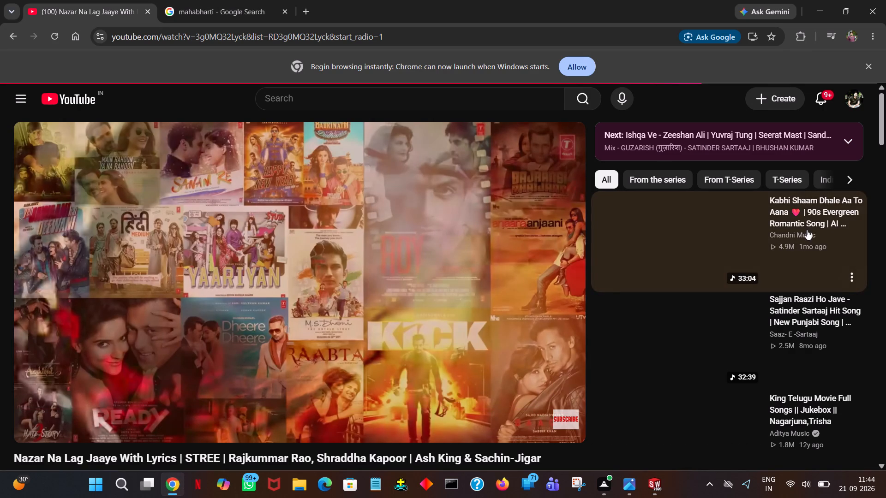
{"action": "left_click_drag", "start_coordinate": [880, 129], "coordinate": [885, 204]}
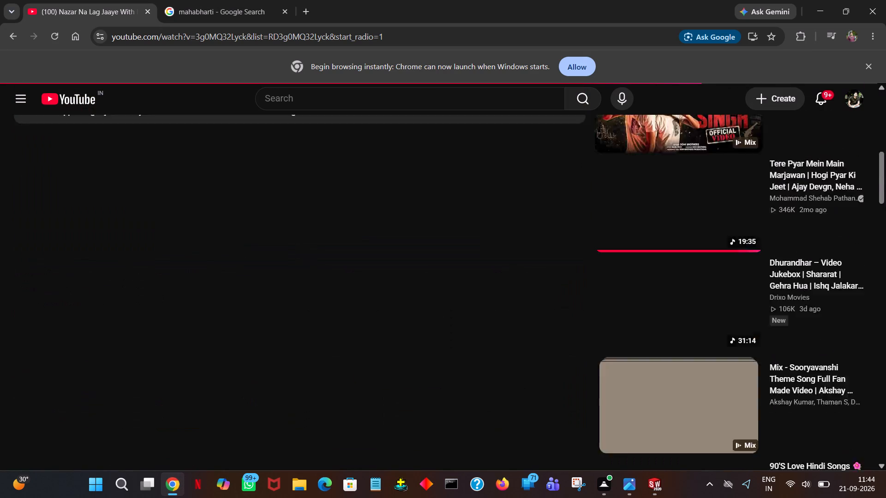
{"action": "left_click_drag", "start_coordinate": [885, 204], "coordinate": [863, 322]}
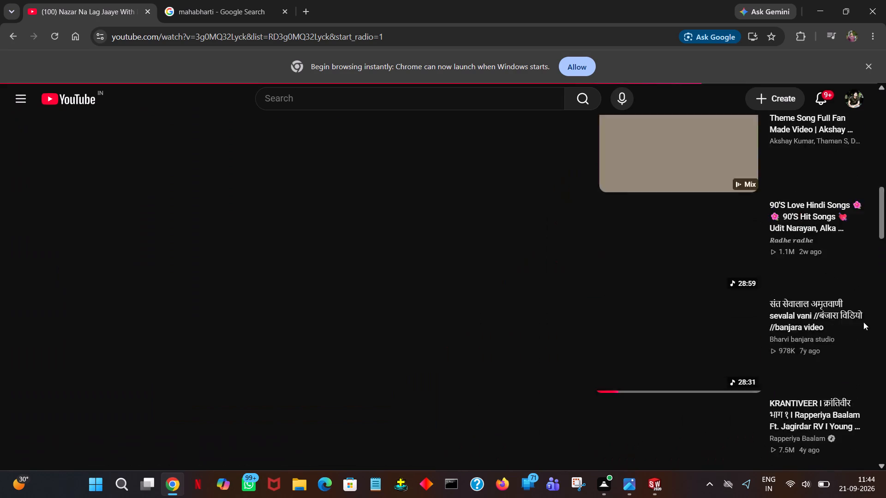
{"action": "left_click_drag", "start_coordinate": [863, 322], "coordinate": [885, 160]}
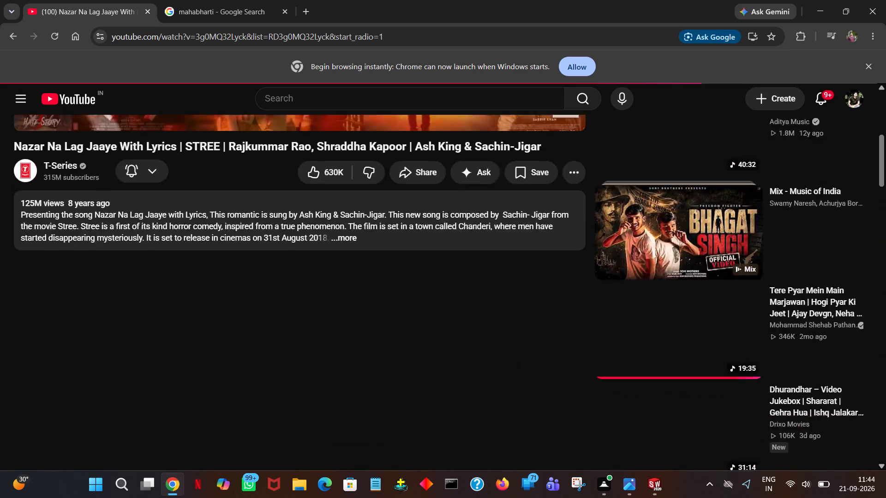
{"action": "left_click_drag", "start_coordinate": [885, 160], "coordinate": [885, 113]}
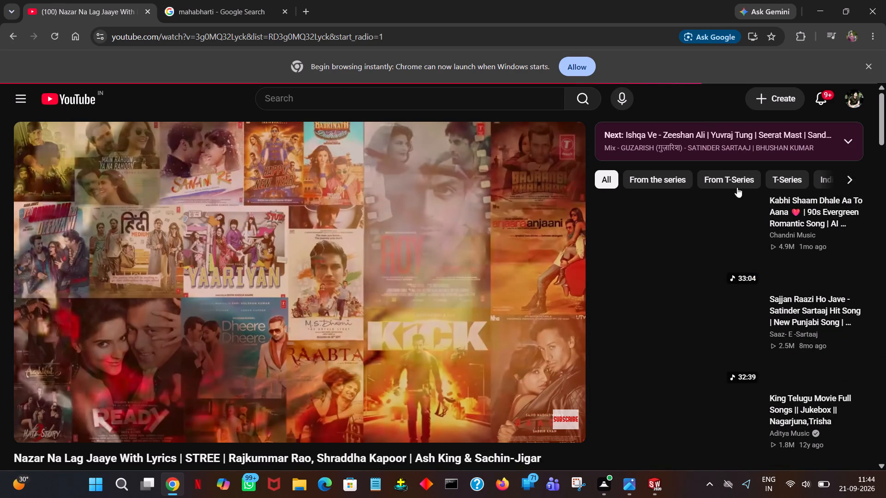
{"action": "left_click", "coordinate": [778, 225]}
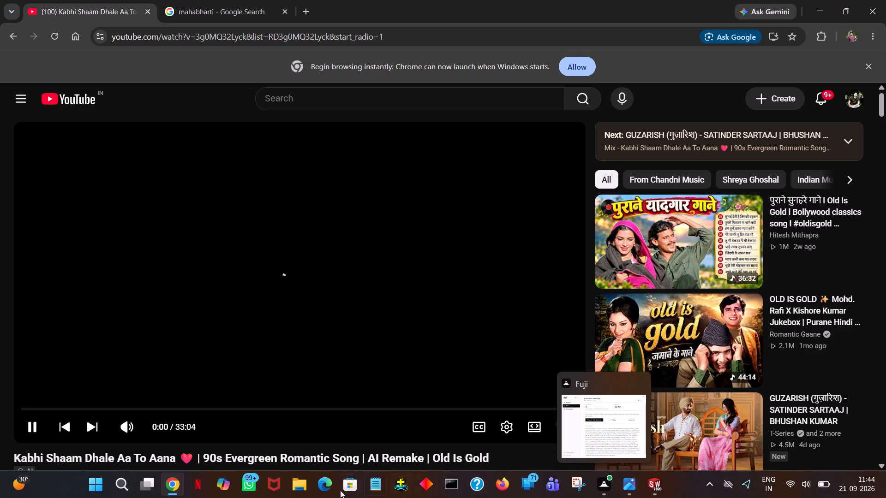
Return to SOLIDWORKS and reduce its window so it sits beside the gearbox casing drawing.
{"action": "left_click", "coordinate": [169, 483]}
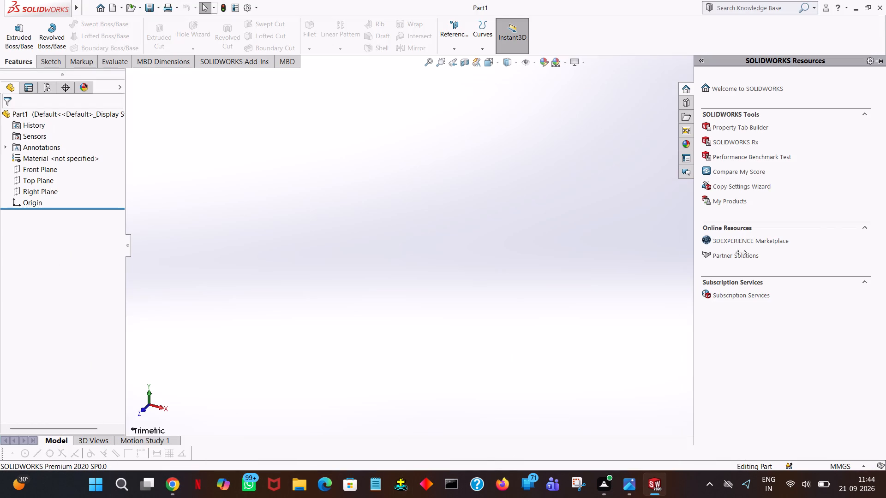
{"action": "left_click", "coordinate": [869, 7]}
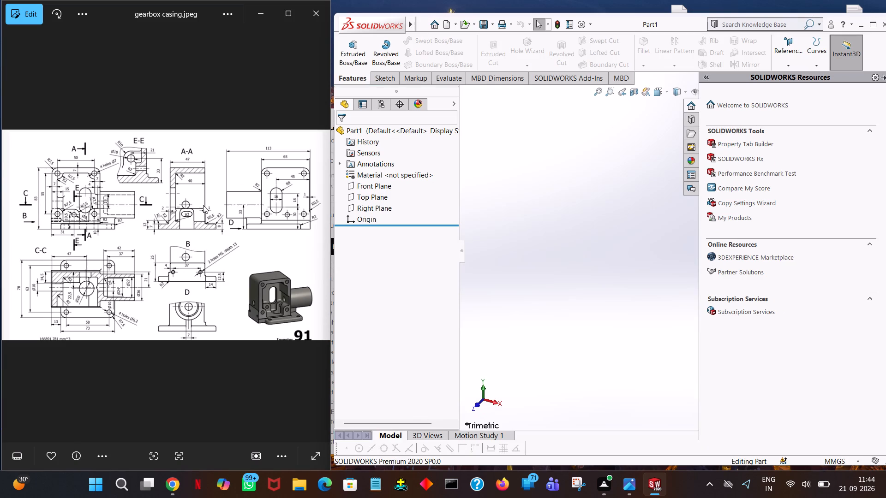
Examine the gearbox casing drawing up close, covering section A-A, views B and D, the side view and the 3D picture.
{"action": "left_click", "coordinate": [193, 225]}
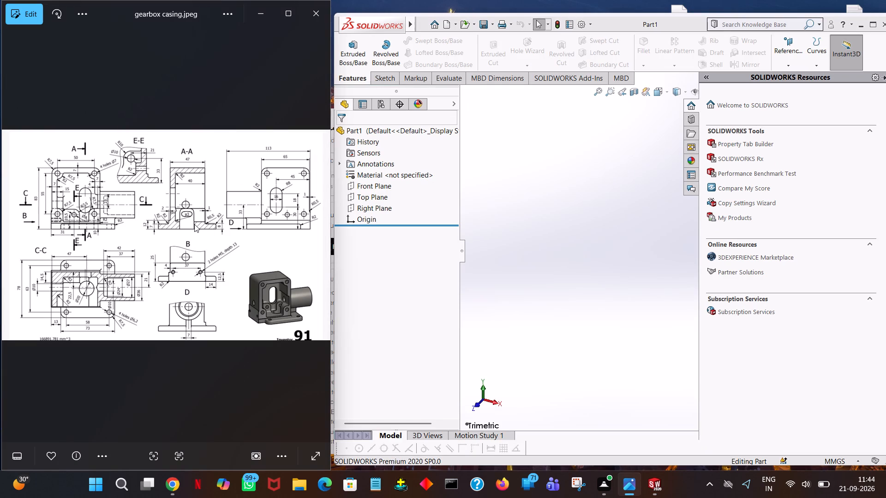
{"action": "scroll", "coordinate": [198, 224], "scroll_direction": "up", "scroll_amount": 9, "text": "ctrl"}
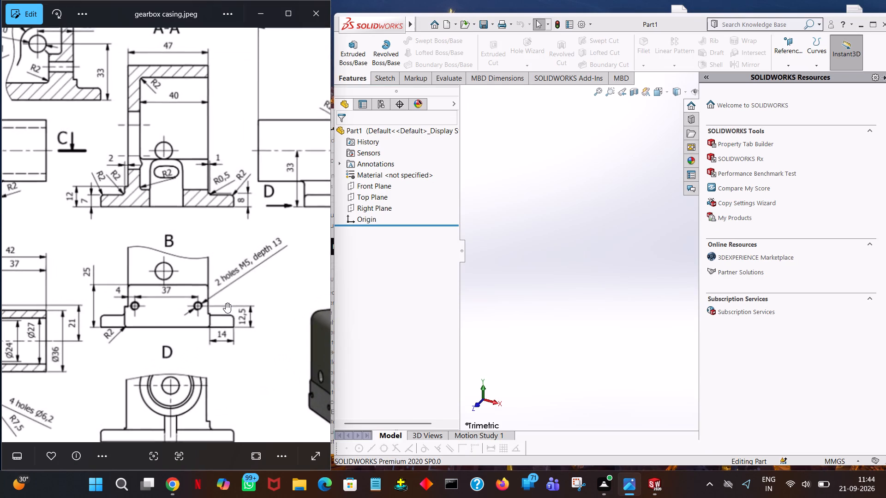
{"action": "middle_click_drag", "start_coordinate": [255, 274], "coordinate": [76, 284]}
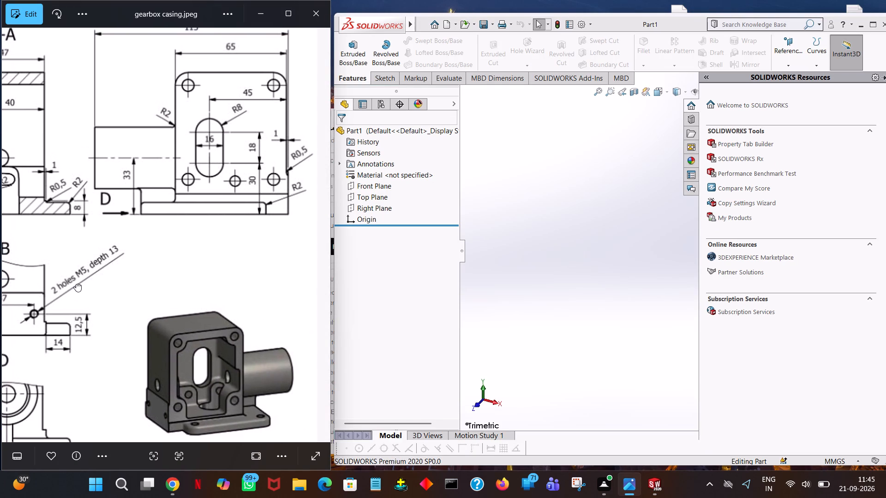
{"action": "middle_click_drag", "start_coordinate": [76, 284], "coordinate": [78, 293]}
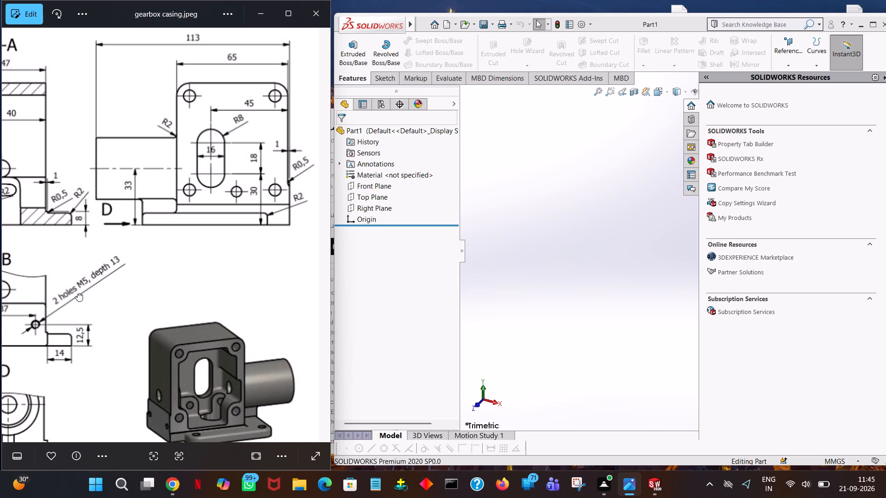
{"action": "middle_click_drag", "start_coordinate": [78, 293], "coordinate": [133, 277]}
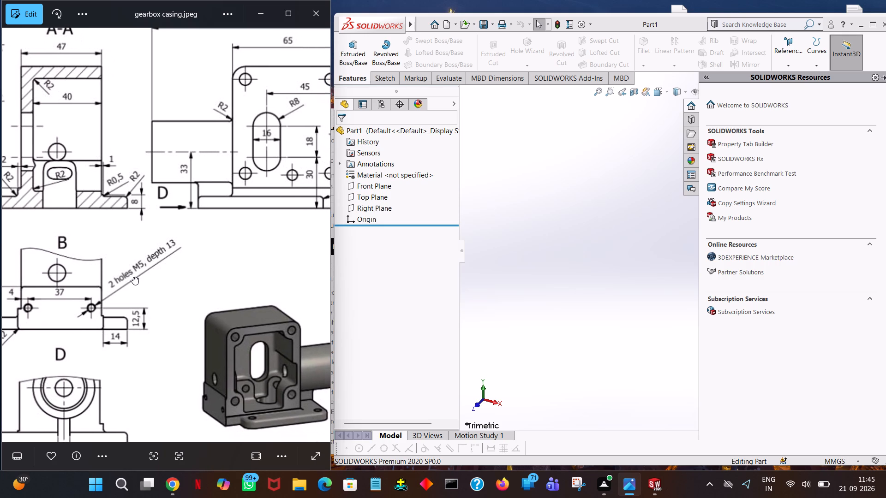
{"action": "middle_click_drag", "start_coordinate": [133, 277], "coordinate": [133, 276]}
{"action": "middle_click_drag", "start_coordinate": [186, 272], "coordinate": [227, 289]}
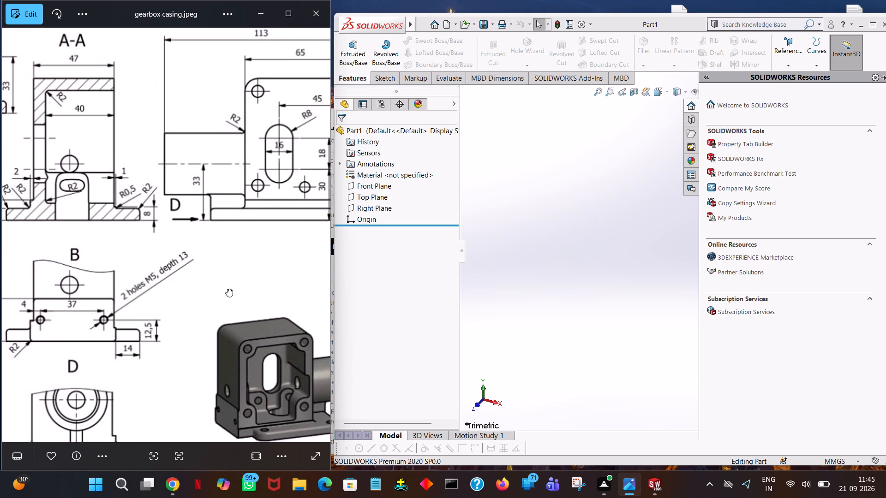
{"action": "middle_click_drag", "start_coordinate": [227, 289], "coordinate": [274, 290]}
{"action": "middle_click_drag", "start_coordinate": [273, 286], "coordinate": [239, 289]}
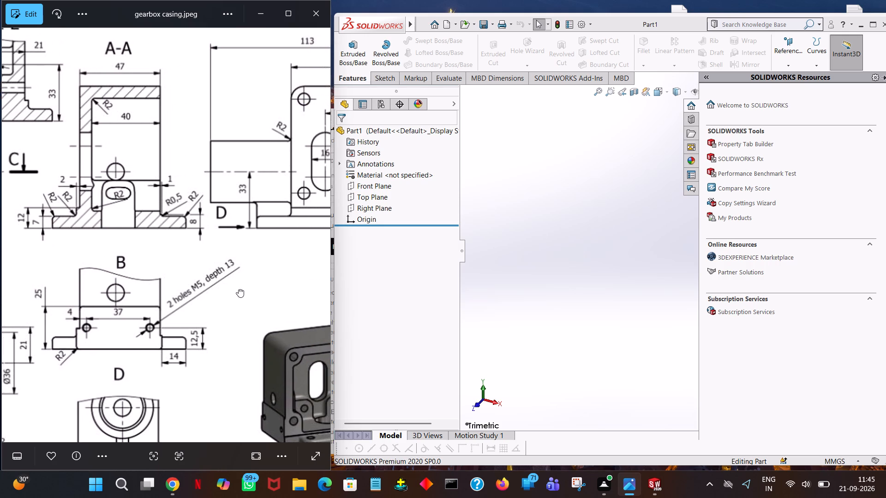
{"action": "middle_click_drag", "start_coordinate": [239, 289], "coordinate": [166, 270]}
{"action": "left_click_drag", "start_coordinate": [233, 290], "coordinate": [157, 291]}
{"action": "middle_click", "coordinate": [181, 284]}
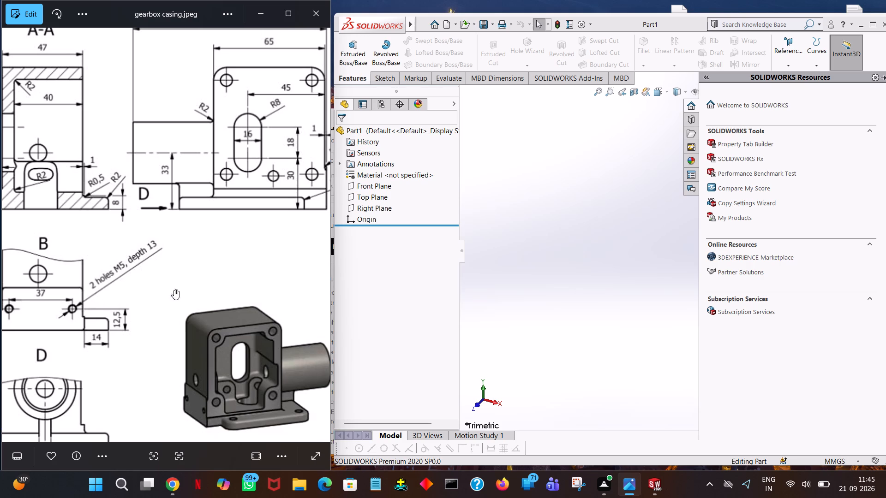
Examine the gearbox casing drawing's front view and section C-C up close, with the neighbouring sections E-E and A-A.
{"action": "left_click_drag", "start_coordinate": [159, 270], "coordinate": [358, 172]}
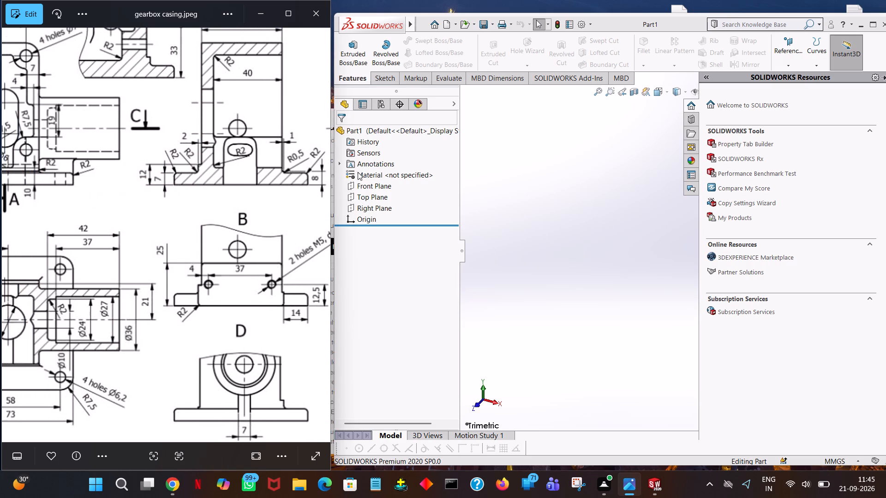
{"action": "left_click_drag", "start_coordinate": [358, 172], "coordinate": [311, 170]}
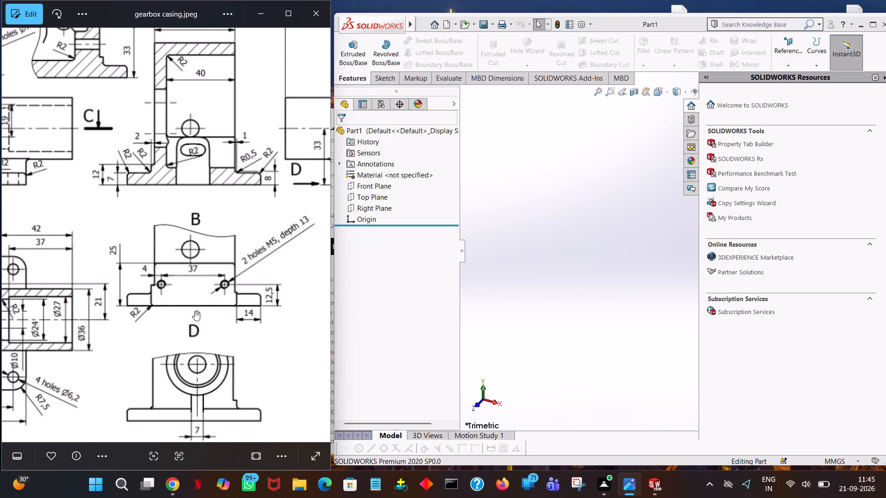
{"action": "scroll", "coordinate": [195, 311], "scroll_direction": "down", "scroll_amount": 3, "text": "ctrl"}
{"action": "left_click_drag", "start_coordinate": [250, 347], "coordinate": [161, 344]}
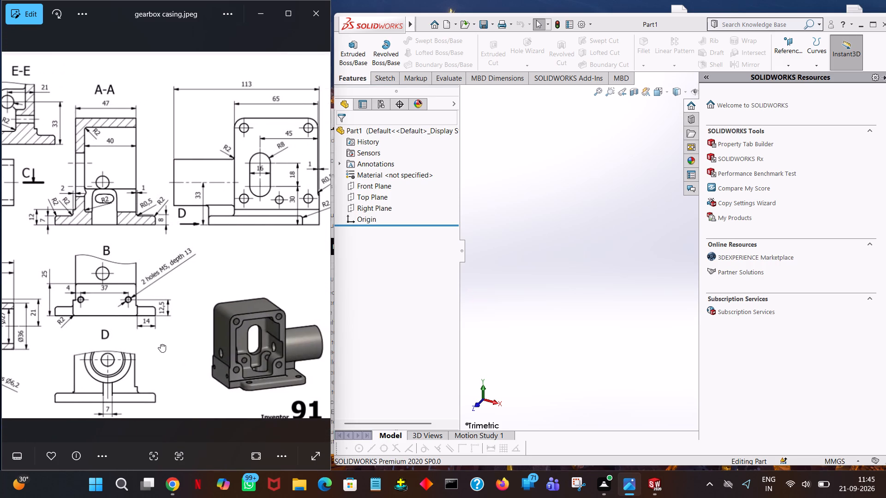
{"action": "left_click_drag", "start_coordinate": [161, 344], "coordinate": [371, 339]}
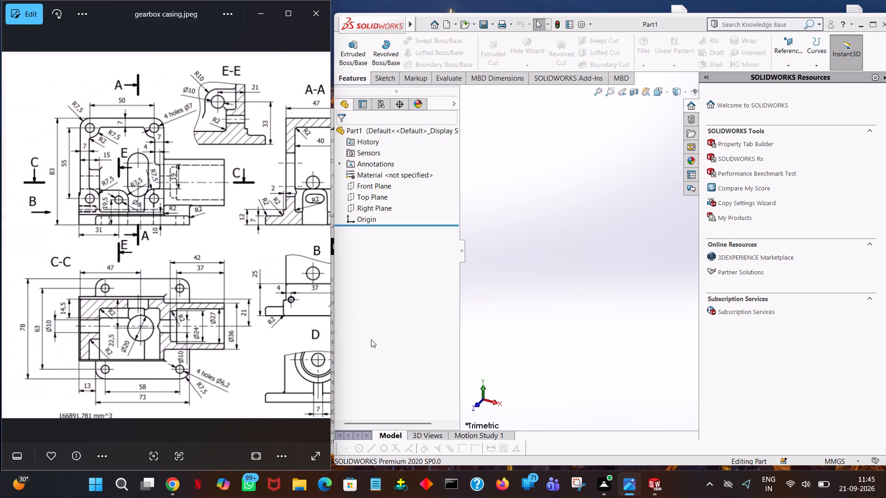
{"action": "left_click_drag", "start_coordinate": [371, 339], "coordinate": [380, 340]}
{"action": "scroll", "coordinate": [155, 218], "scroll_direction": "up", "scroll_amount": 1, "text": "ctrl"}
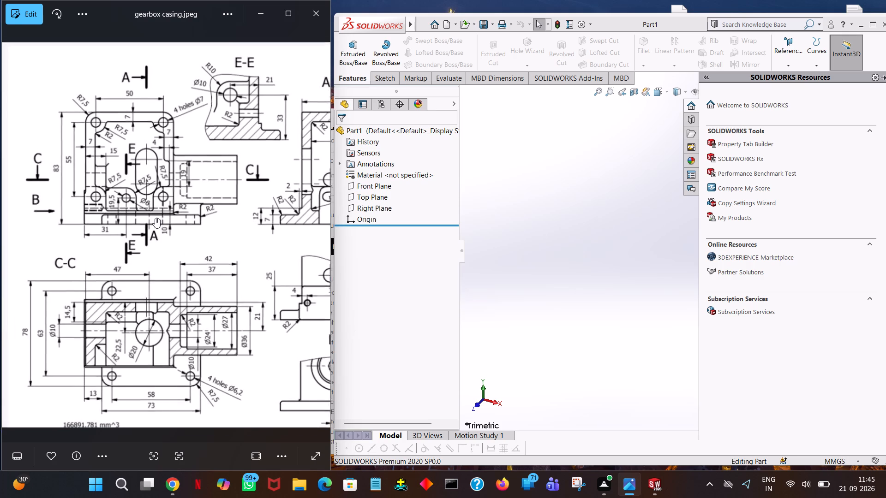
{"action": "scroll", "coordinate": [155, 218], "scroll_direction": "up", "scroll_amount": 5, "text": "ctrl"}
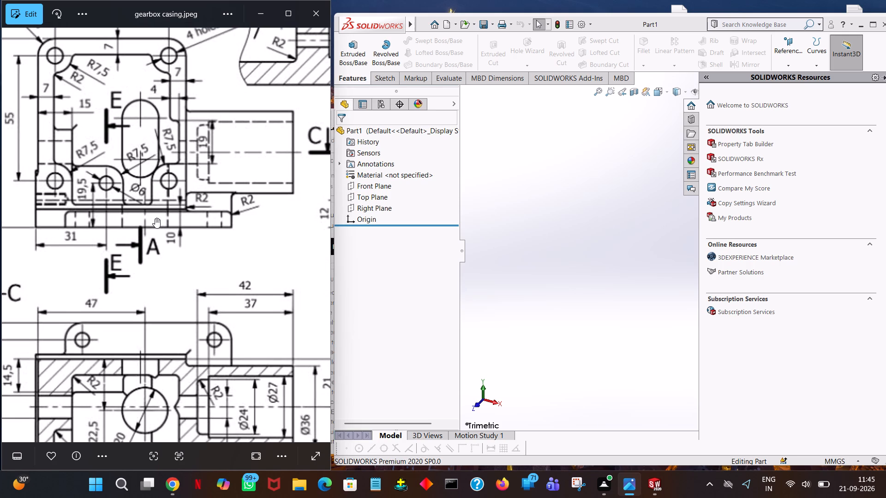
{"action": "scroll", "coordinate": [155, 218], "scroll_direction": "up", "scroll_amount": 1, "text": "ctrl"}
{"action": "scroll", "coordinate": [155, 218], "scroll_direction": "down", "scroll_amount": 4, "text": "ctrl"}
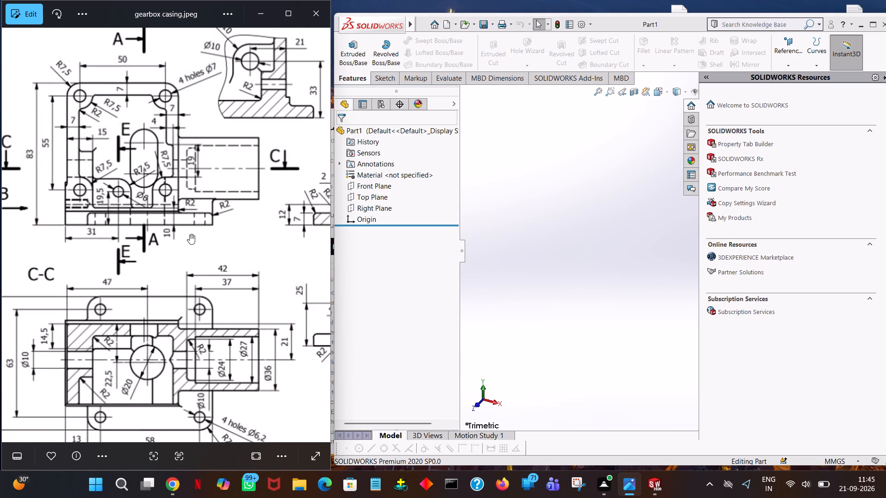
{"action": "scroll", "coordinate": [190, 234], "scroll_direction": "up", "scroll_amount": 1, "text": "ctrl"}
{"action": "scroll", "coordinate": [190, 234], "scroll_direction": "down", "scroll_amount": 1, "text": "ctrl"}
{"action": "scroll", "coordinate": [190, 234], "scroll_direction": "up", "scroll_amount": 1, "text": "ctrl"}
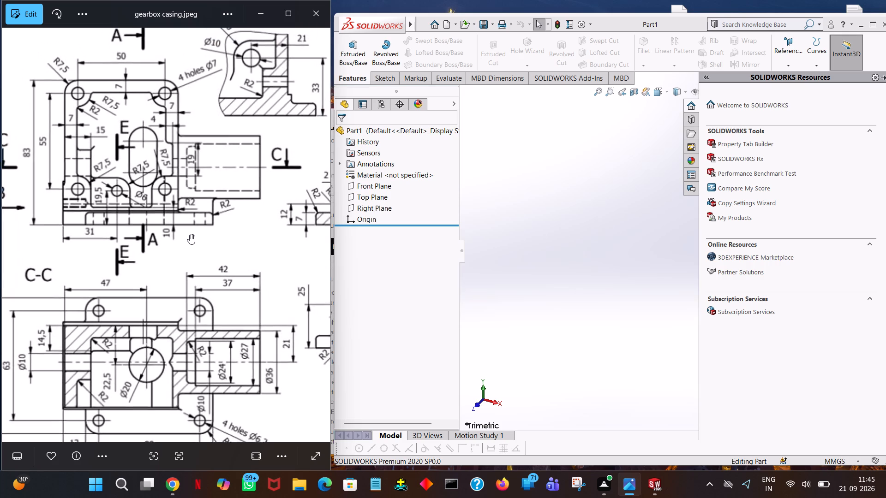
{"action": "scroll", "coordinate": [190, 234], "scroll_direction": "up", "scroll_amount": 2, "text": "ctrl"}
{"action": "scroll", "coordinate": [190, 234], "scroll_direction": "down", "scroll_amount": 5, "text": "ctrl"}
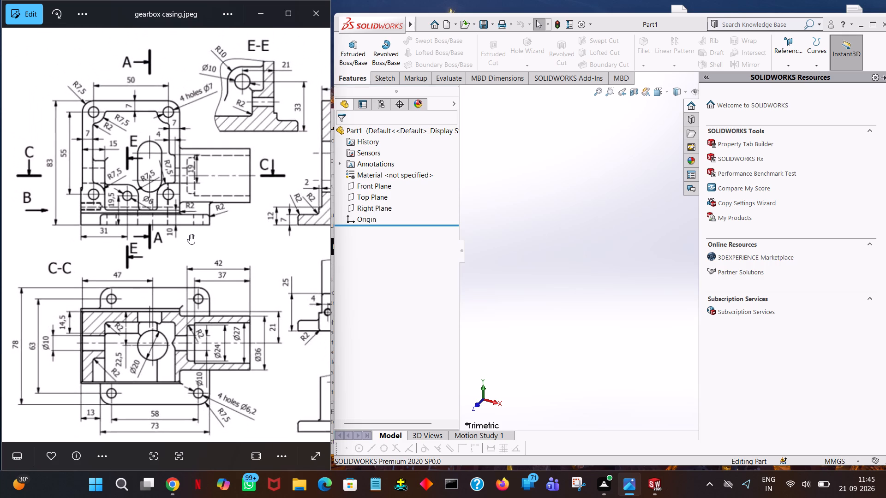
{"action": "scroll", "coordinate": [134, 214], "scroll_direction": "up", "scroll_amount": 3, "text": "ctrl"}
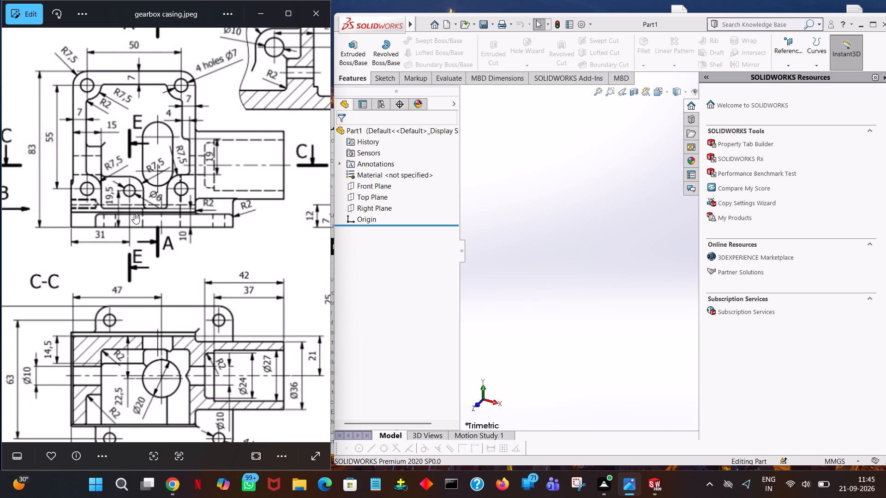
{"action": "scroll", "coordinate": [134, 214], "scroll_direction": "down", "scroll_amount": 1, "text": "ctrl"}
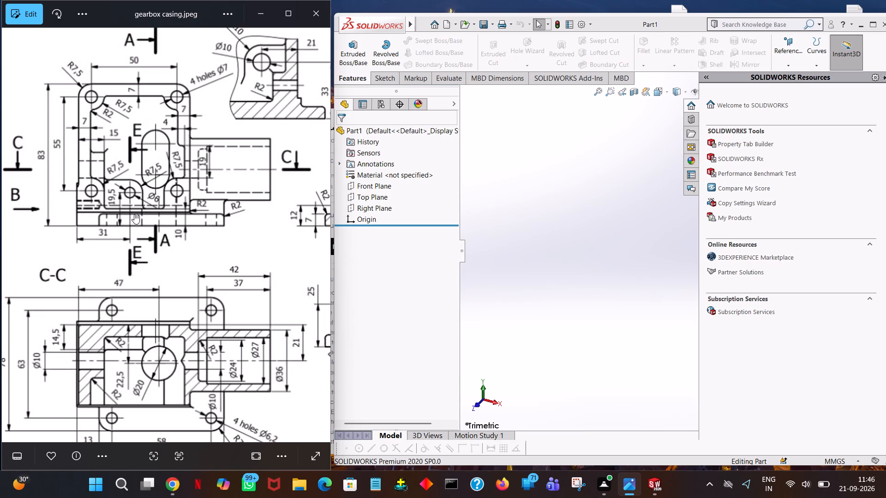
{"action": "scroll", "coordinate": [134, 214], "scroll_direction": "down", "scroll_amount": 2, "text": "ctrl"}
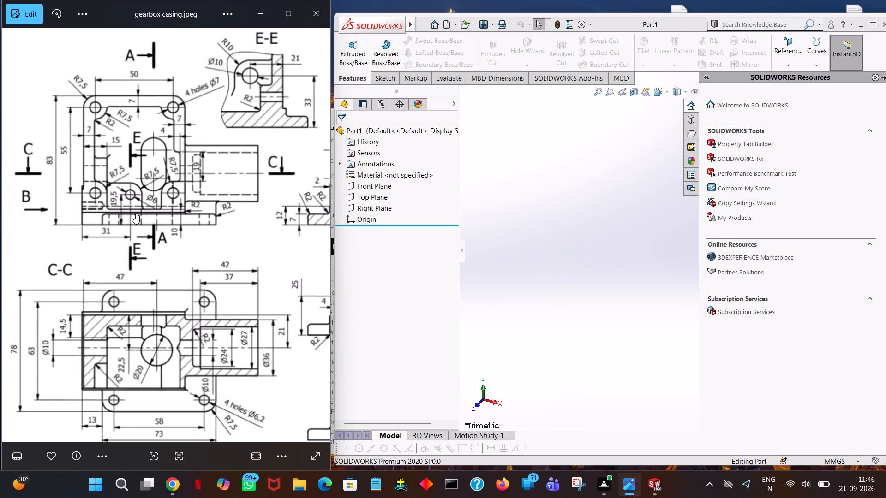
{"action": "scroll", "coordinate": [134, 214], "scroll_direction": "down", "scroll_amount": 2, "text": "ctrl"}
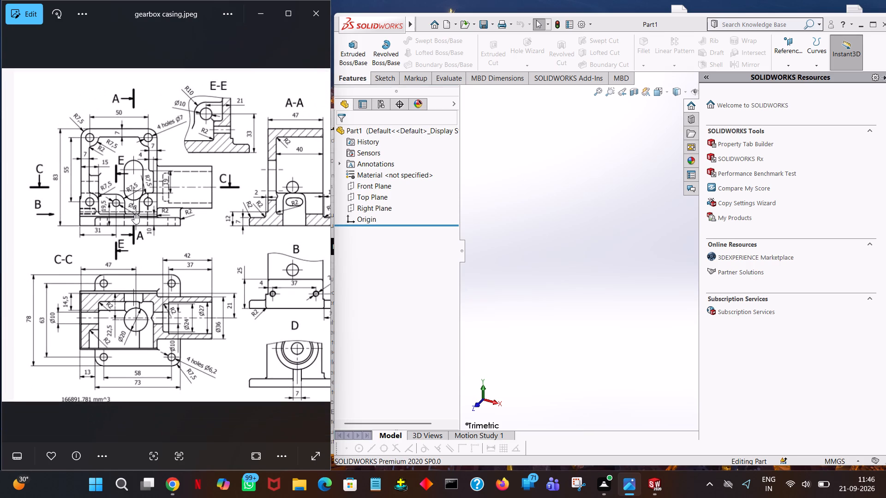
{"action": "scroll", "coordinate": [134, 214], "scroll_direction": "down", "scroll_amount": 1, "text": "ctrl"}
{"action": "scroll", "coordinate": [134, 214], "scroll_direction": "down", "scroll_amount": 4}
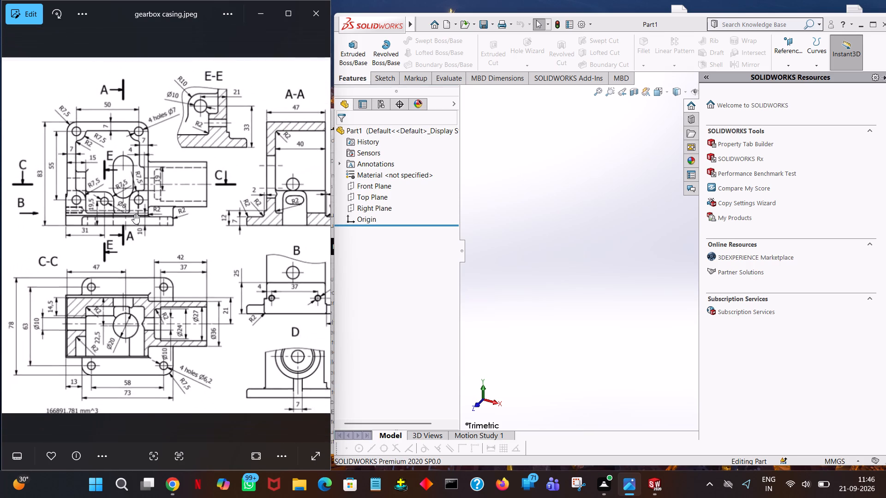
{"action": "scroll", "coordinate": [134, 214], "scroll_direction": "down", "scroll_amount": 1}
{"action": "scroll", "coordinate": [134, 214], "scroll_direction": "up", "scroll_amount": 1}
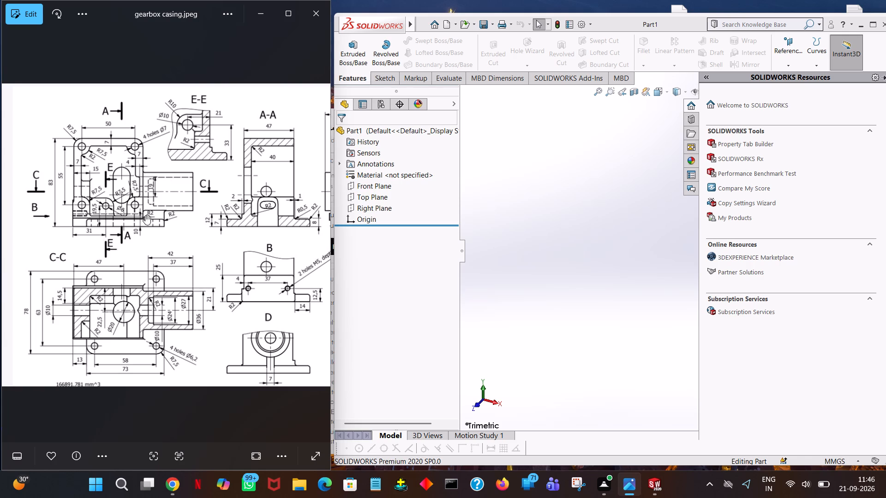
Check the drawing's side view and 3D picture, and study the base flange dimensions in section C-C.
{"action": "left_click_drag", "start_coordinate": [227, 276], "coordinate": [0, 225]}
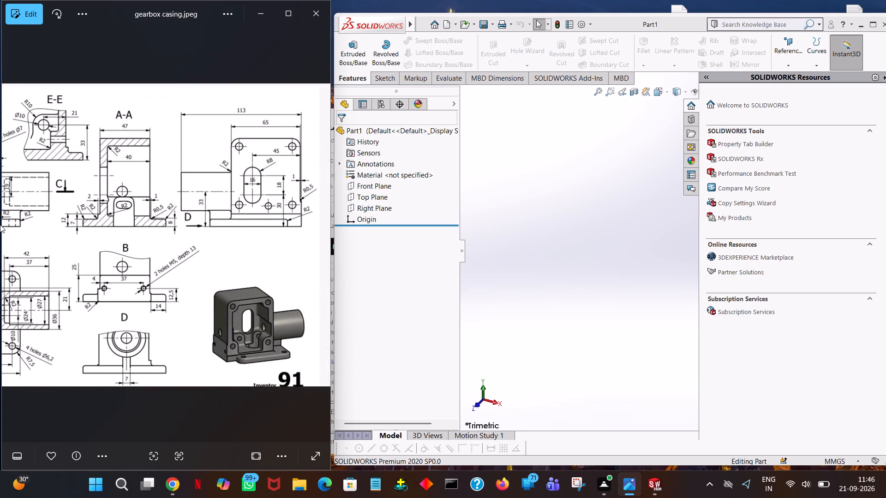
{"action": "left_click_drag", "start_coordinate": [0, 225], "coordinate": [200, 249]}
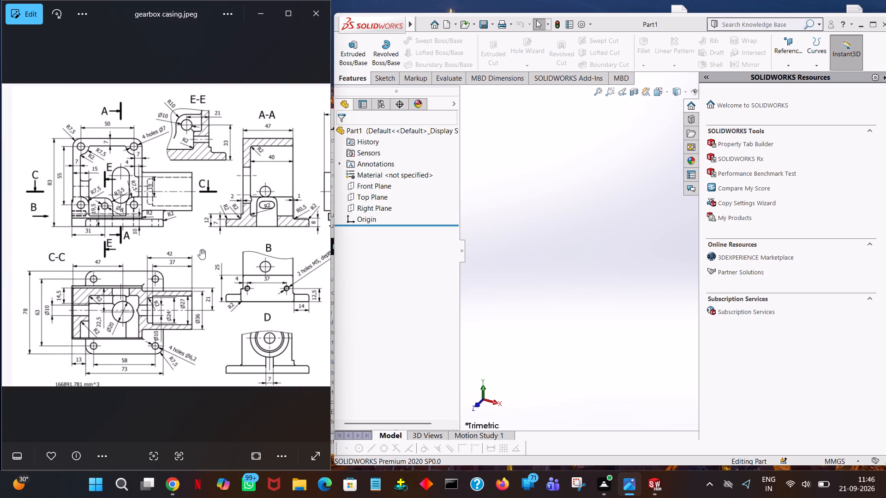
{"action": "left_click_drag", "start_coordinate": [200, 249], "coordinate": [200, 248]}
{"action": "left_click_drag", "start_coordinate": [200, 248], "coordinate": [200, 244]}
{"action": "scroll", "coordinate": [196, 340], "scroll_direction": "down", "scroll_amount": 4, "text": "ctrl"}
{"action": "scroll", "coordinate": [125, 357], "scroll_direction": "up", "scroll_amount": 3, "text": "ctrl"}
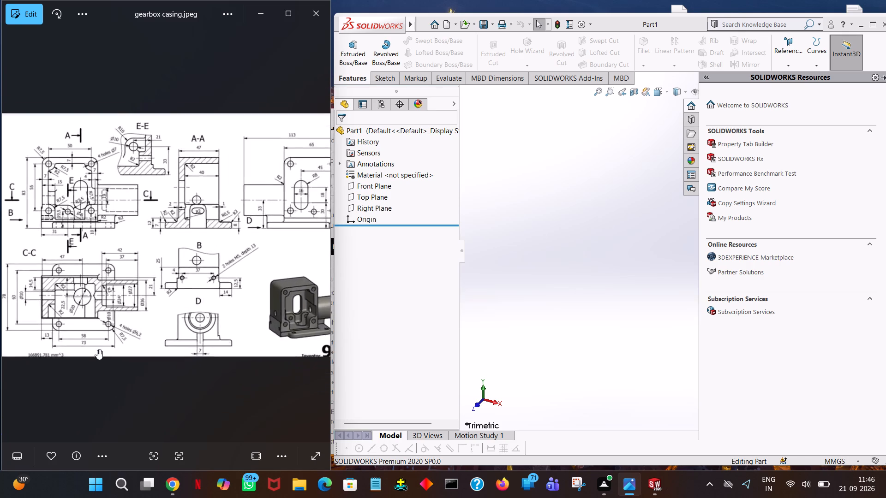
{"action": "scroll", "coordinate": [97, 350], "scroll_direction": "up", "scroll_amount": 5, "text": "ctrl"}
{"action": "left_click_drag", "start_coordinate": [99, 402], "coordinate": [174, 392]}
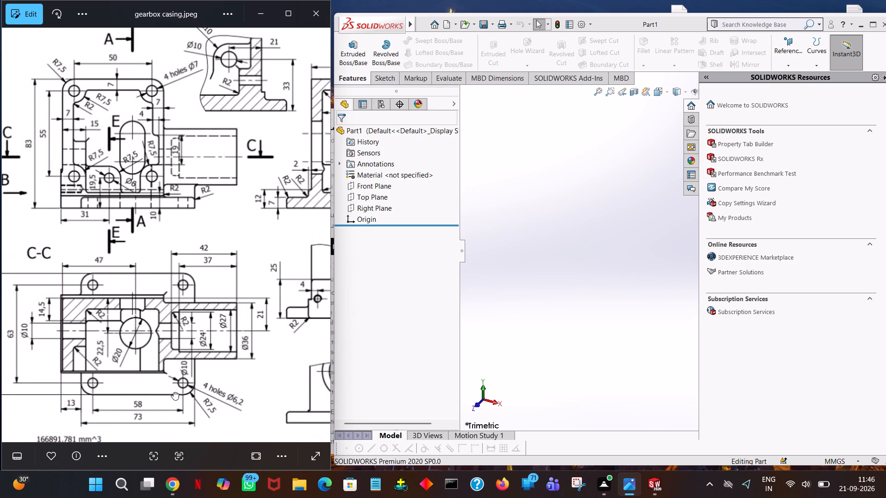
{"action": "left_click_drag", "start_coordinate": [174, 392], "coordinate": [208, 346]}
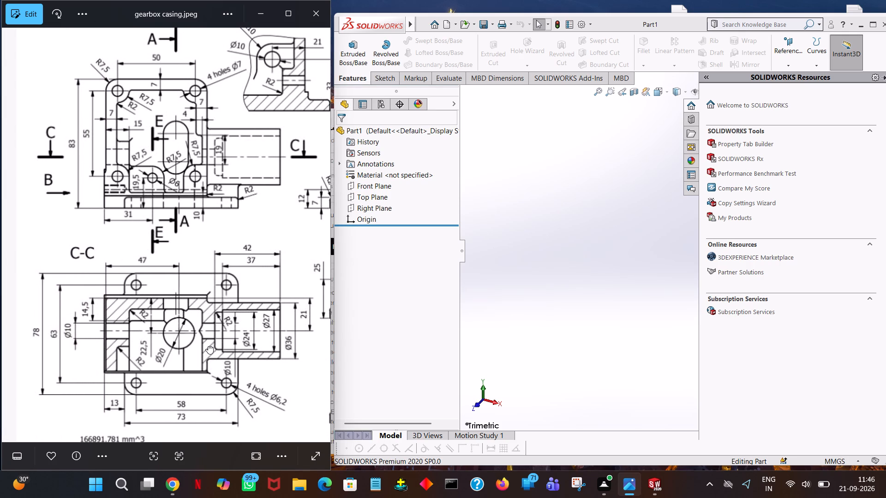
{"action": "left_click_drag", "start_coordinate": [208, 346], "coordinate": [189, 336]}
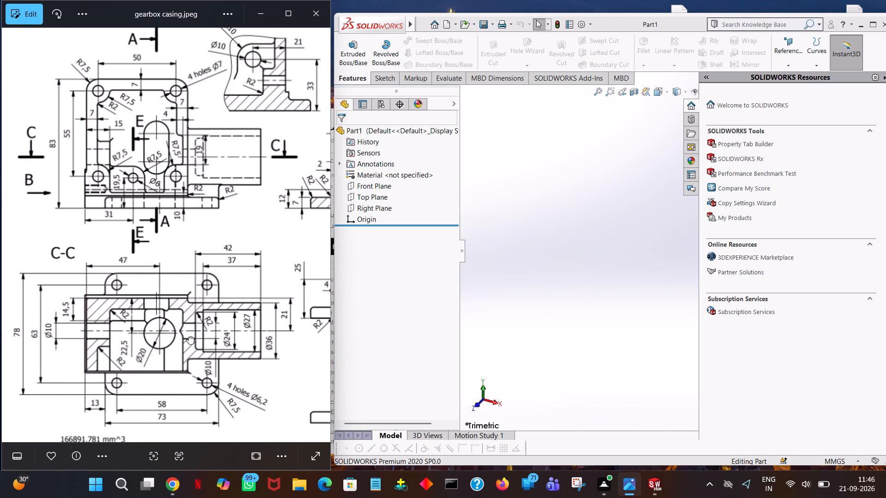
{"action": "left_click_drag", "start_coordinate": [189, 336], "coordinate": [189, 336]}
{"action": "left_click_drag", "start_coordinate": [189, 336], "coordinate": [188, 329]}
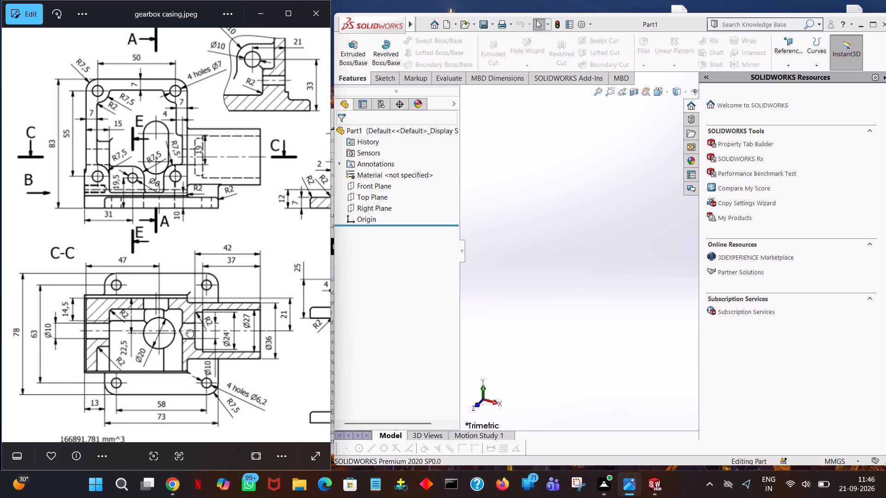
{"action": "left_click_drag", "start_coordinate": [188, 329], "coordinate": [188, 322]}
{"action": "left_click_drag", "start_coordinate": [188, 322], "coordinate": [117, 291]}
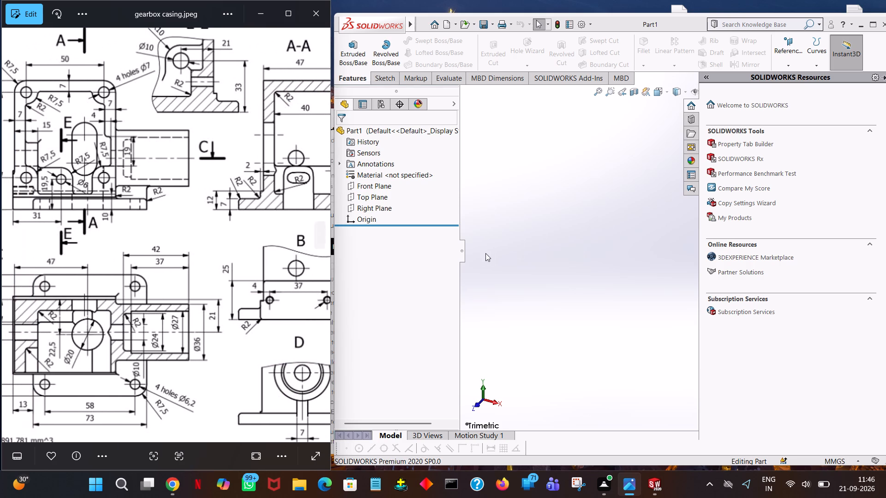
In a new Top Plane sketch, draw a 73/2 mm horizontal line from the origin and a 78/2 mm vertical line up from its end.
{"action": "left_click", "coordinate": [371, 198]}
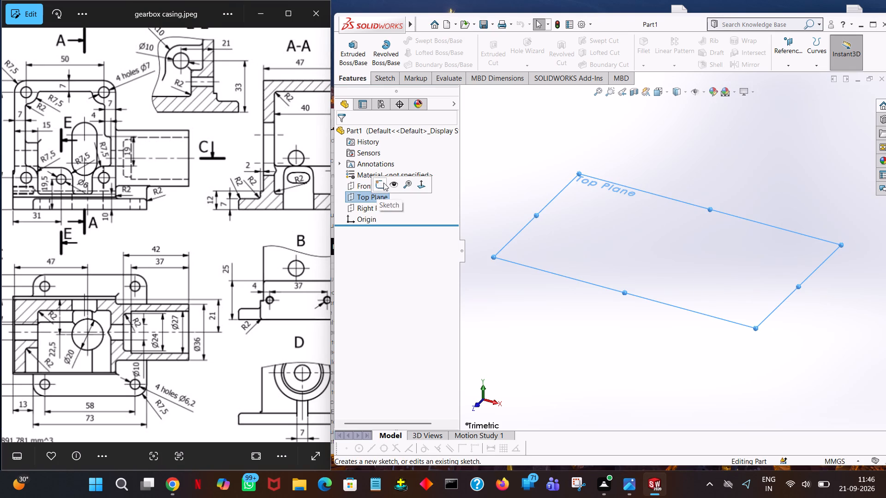
{"action": "left_click", "coordinate": [381, 182]}
{"action": "left_click", "coordinate": [421, 35]}
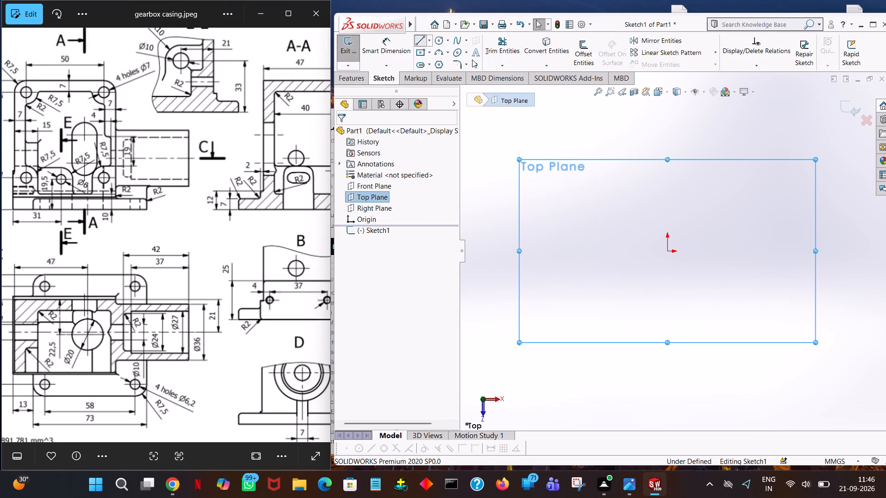
{"action": "left_click", "coordinate": [667, 250]}
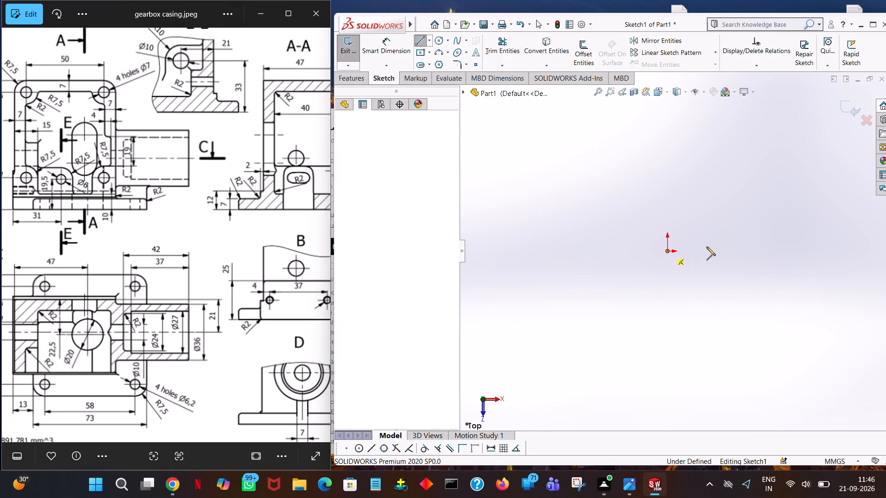
{"action": "left_click", "coordinate": [755, 249]}
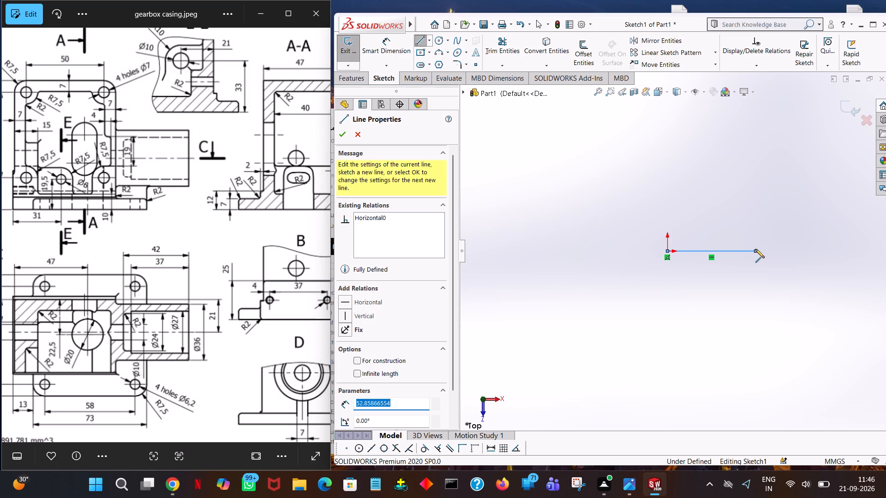
{"action": "type", "text": "73/2"}
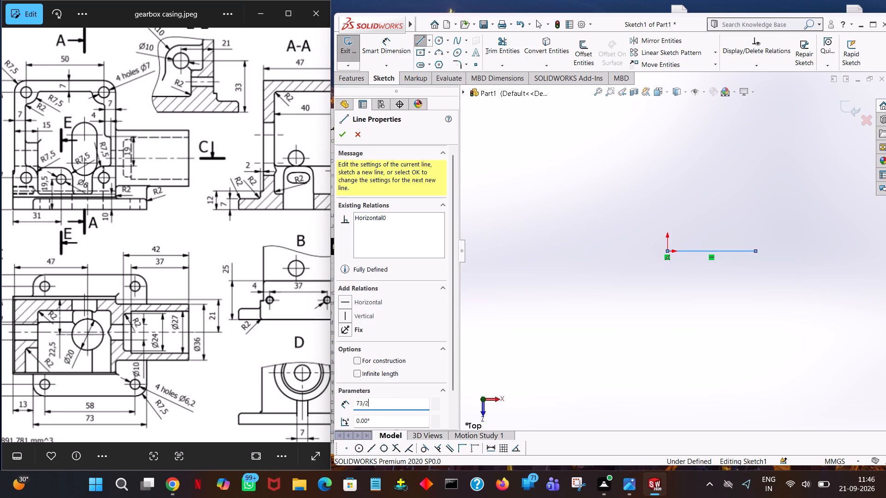
{"action": "key", "text": "Return"}
{"action": "left_click", "coordinate": [728, 199]}
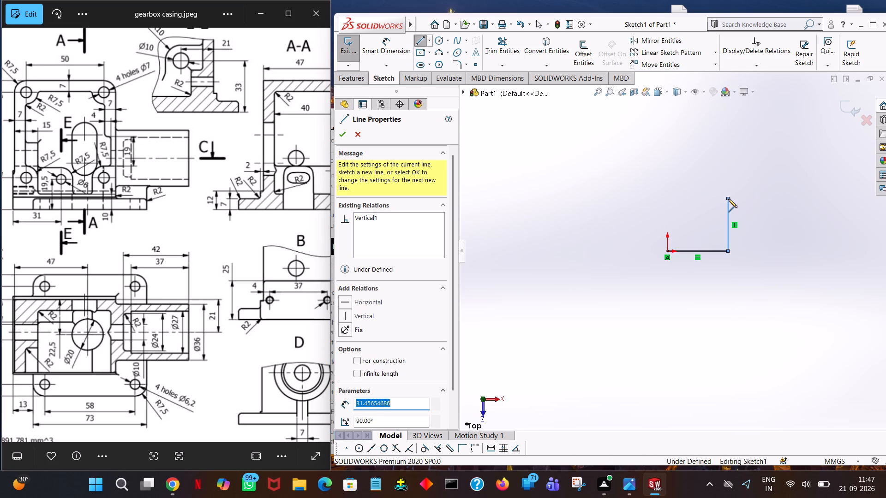
{"action": "type", "text": "78/2"}
{"action": "key", "text": "Return"}
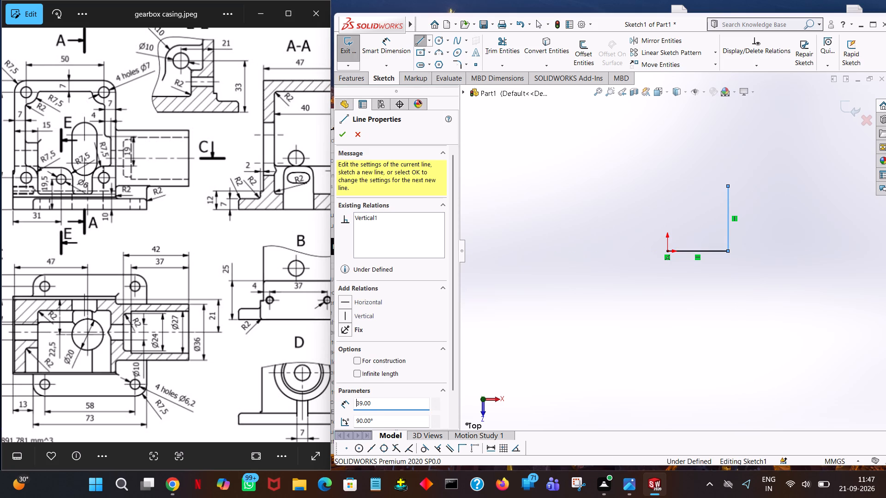
Draw a horizontal line toward negative X from the upper end of the 39 mm vertical line and set its length to 73 mm.
{"action": "left_click", "coordinate": [577, 187]}
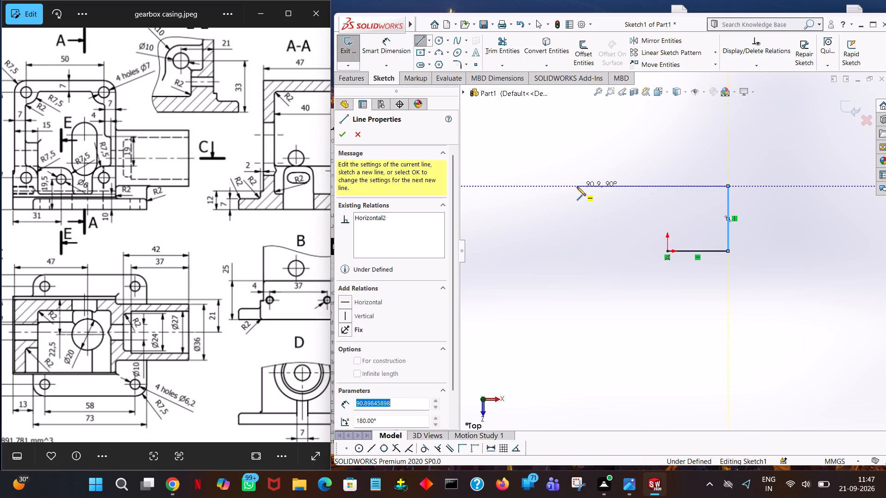
{"action": "right_click", "coordinate": [576, 187]}
{"action": "left_click", "coordinate": [593, 190]}
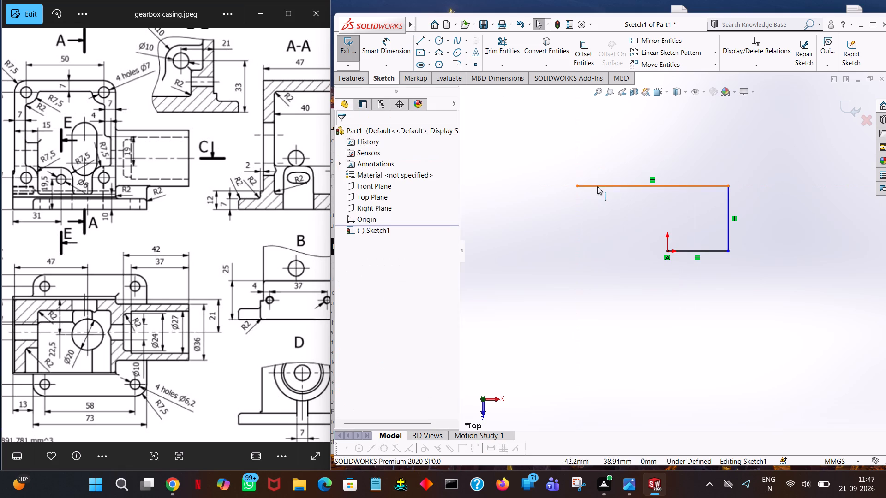
{"action": "left_click", "coordinate": [598, 186]}
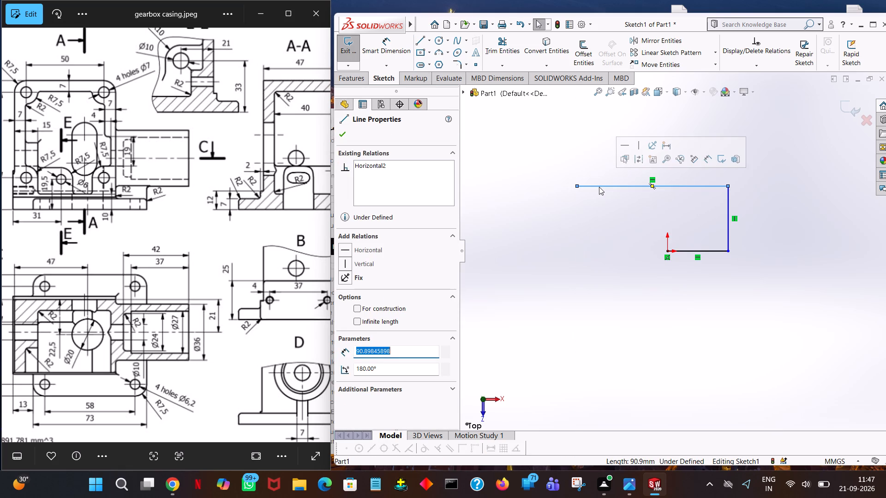
{"action": "type", "text": "73"}
{"action": "key", "text": "Return"}
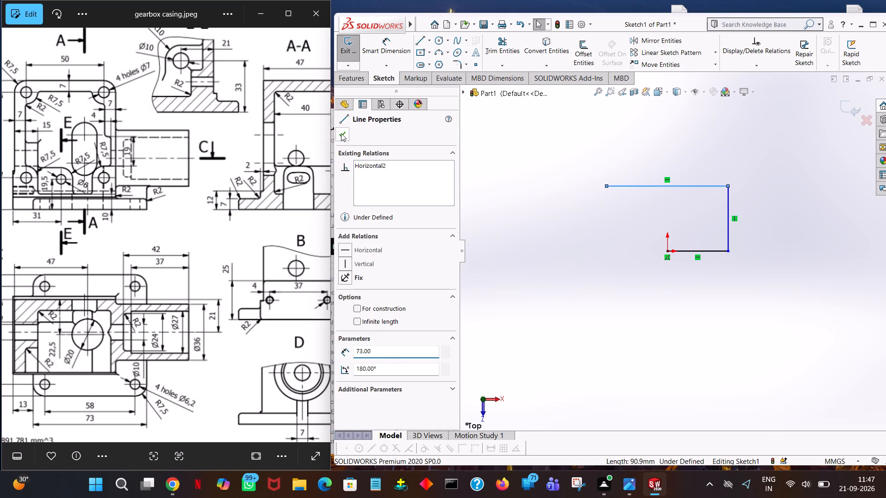
{"action": "left_click_drag", "start_coordinate": [132, 177], "coordinate": [311, 173]}
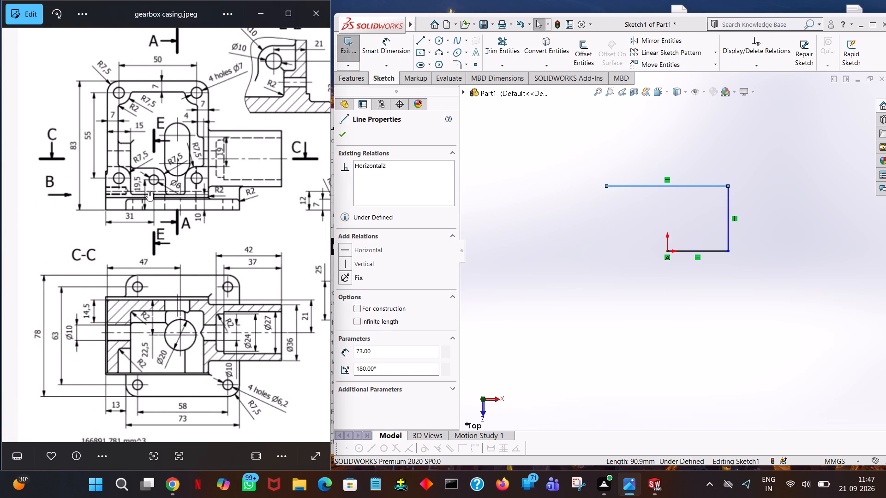
{"action": "left_click_drag", "start_coordinate": [165, 292], "coordinate": [162, 264]}
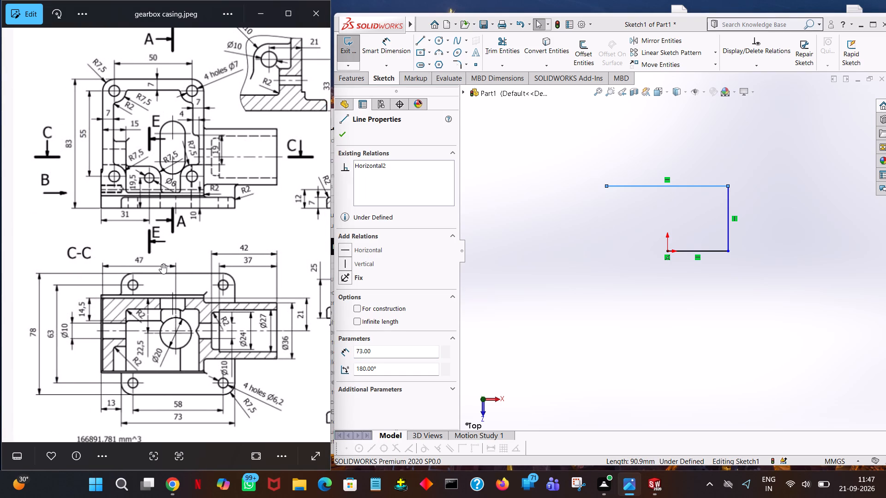
{"action": "left_click", "coordinate": [343, 132]}
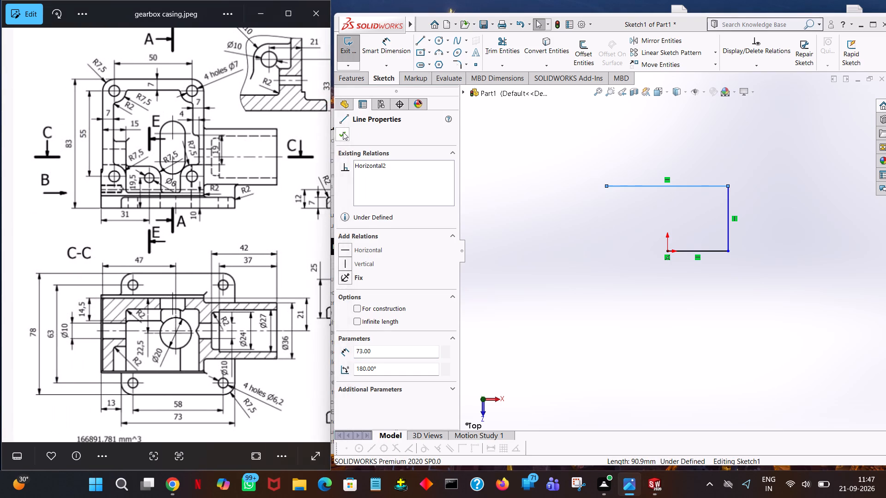
Close the 73 by 78 mm rectangle with a 78 mm vertical side, a 73 mm lower side and a line up to the origin line's outer end.
{"action": "left_click", "coordinate": [417, 41]}
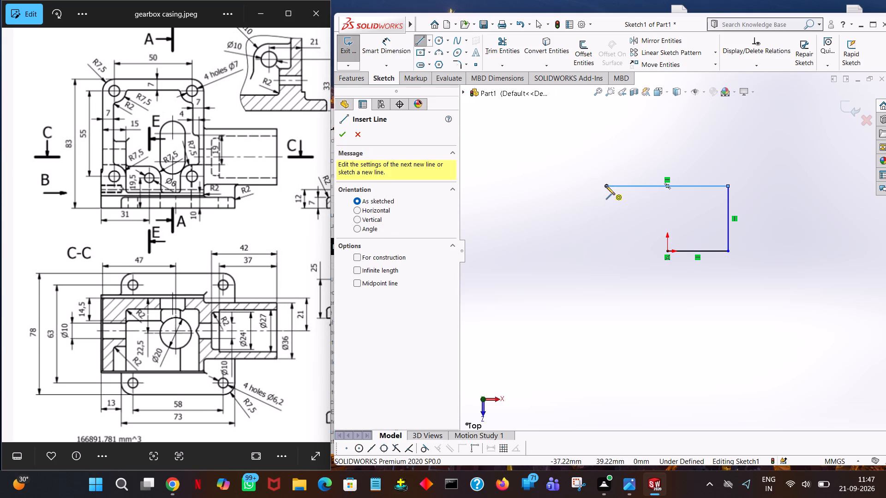
{"action": "left_click", "coordinate": [606, 186]}
{"action": "left_click", "coordinate": [607, 279]}
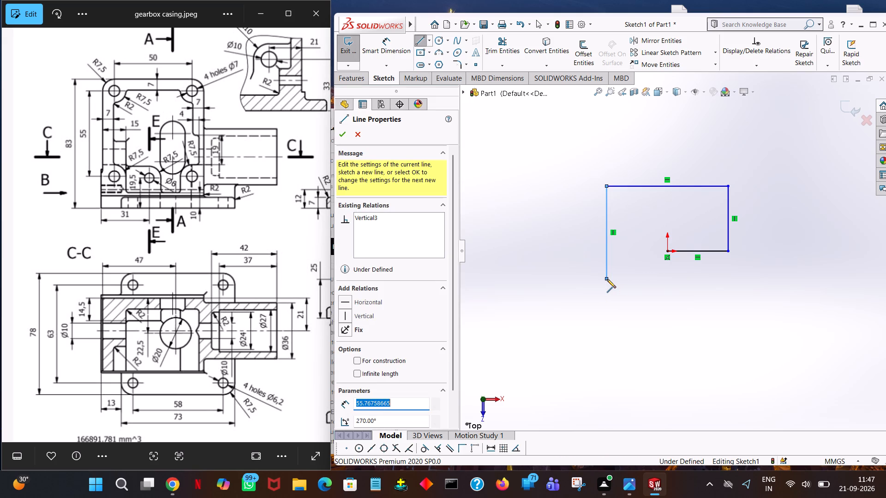
{"action": "type", "text": "78"}
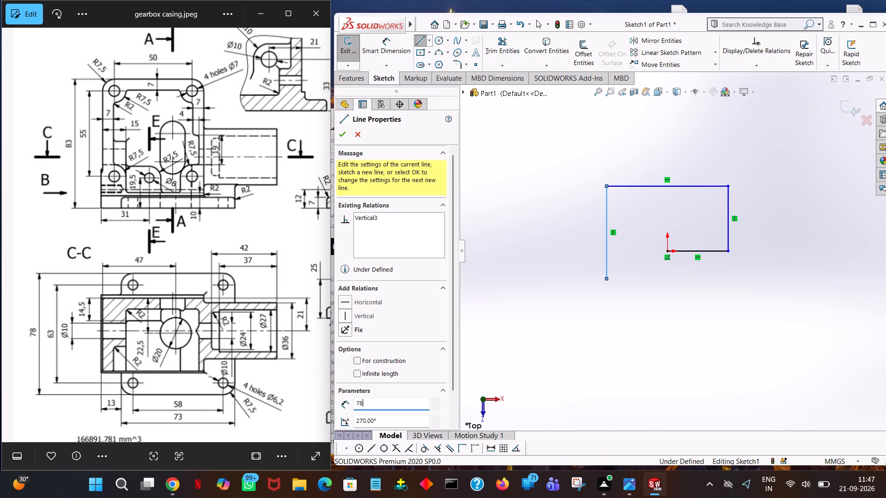
{"action": "key", "text": "Return"}
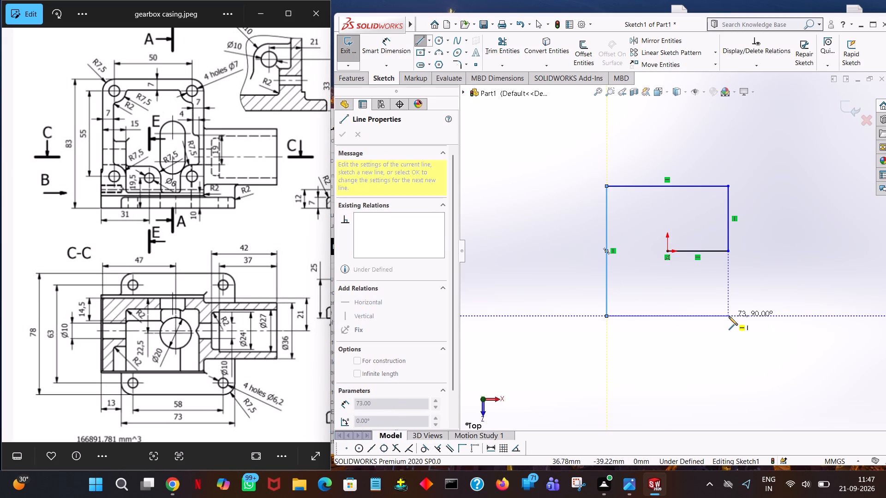
{"action": "left_click", "coordinate": [729, 316]}
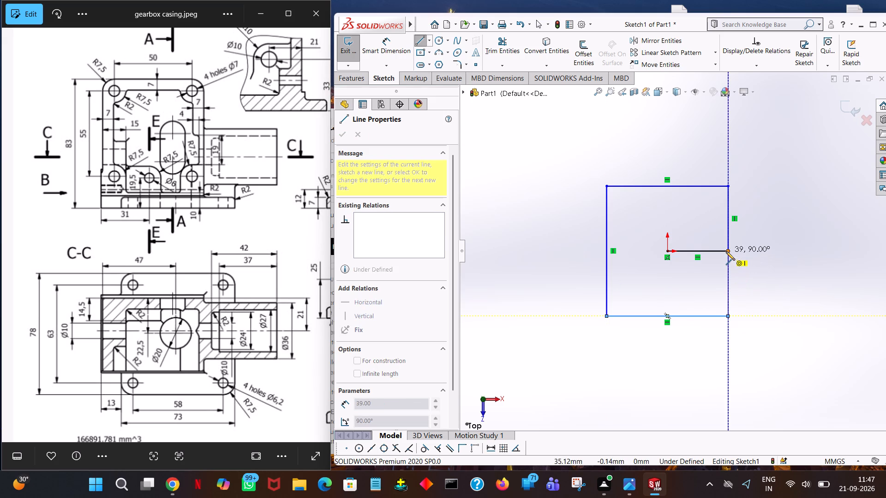
{"action": "left_click", "coordinate": [726, 250]}
{"action": "right_click", "coordinate": [726, 250]}
{"action": "left_click", "coordinate": [737, 254]}
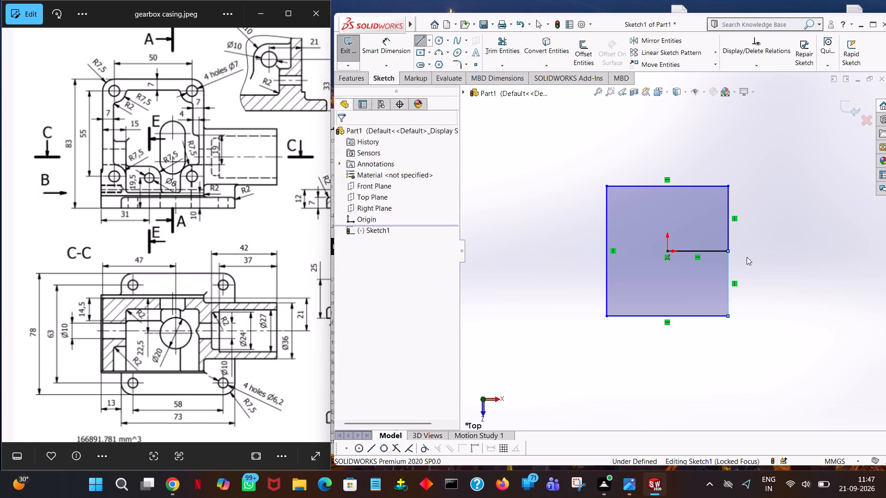
Trim away the horizontal line running from the origin to the rectangle's side.
{"action": "left_click", "coordinate": [521, 43]}
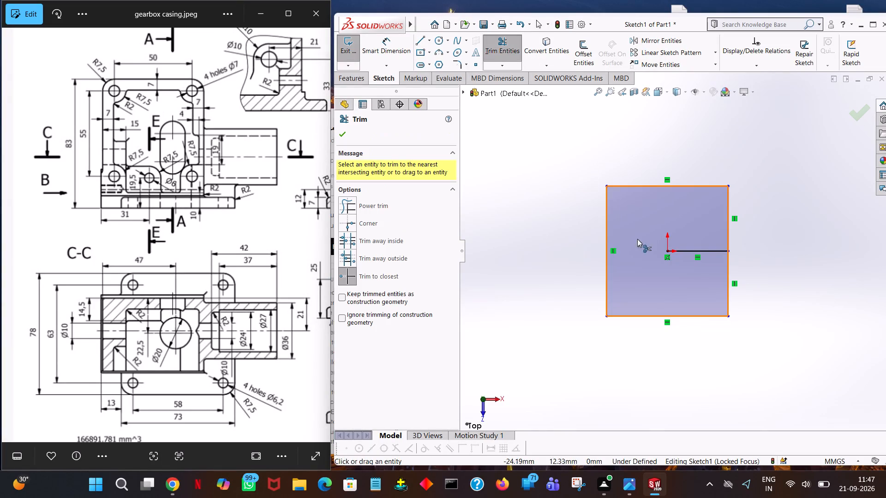
{"action": "left_click", "coordinate": [694, 250]}
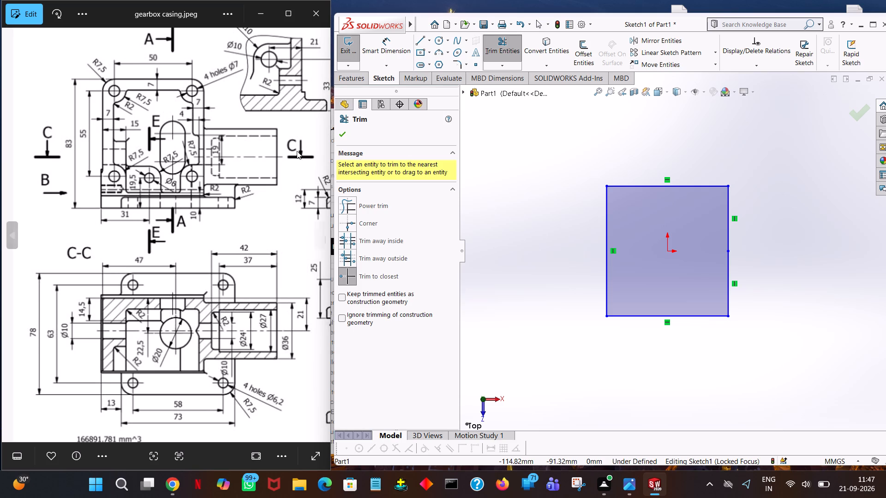
Start a new line at the point on the rectangle's positive-X side that is level with the origin.
{"action": "left_click", "coordinate": [419, 41]}
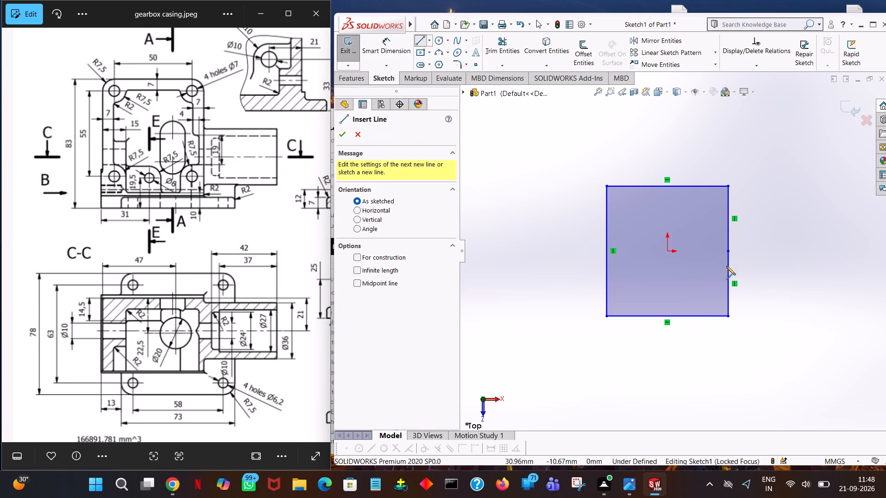
{"action": "left_click", "coordinate": [728, 251]}
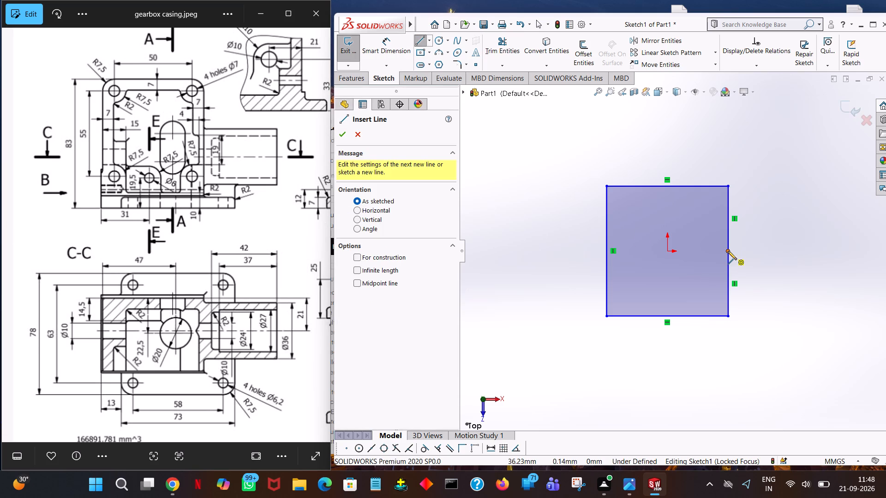
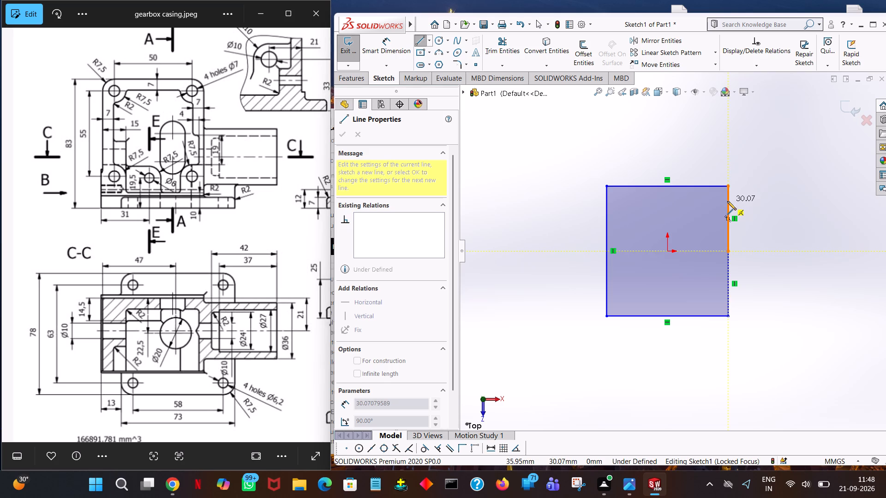
Draw the vertical line along the rectangle's positive-X side toward the upper corner and set its length to 63/2 (31.5 mm).
{"action": "left_click", "coordinate": [727, 201]}
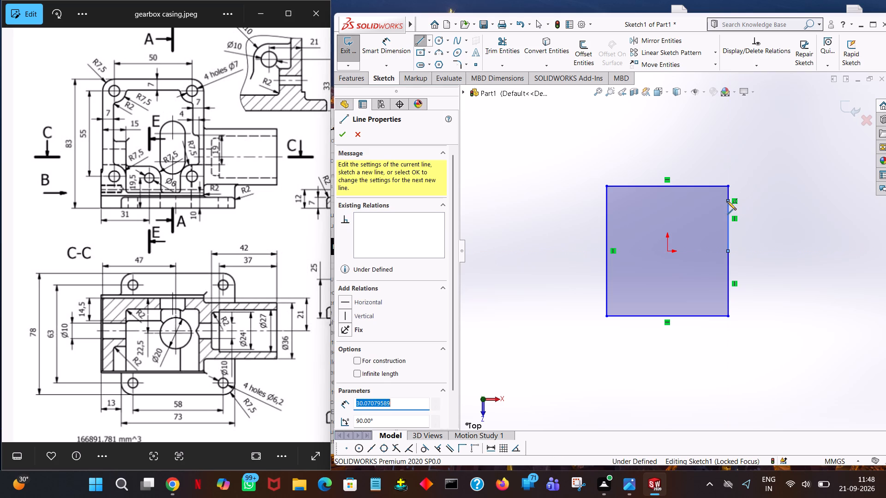
{"action": "type", "text": "63"}
{"action": "type", "text": "/2"}
{"action": "key", "text": "Return"}
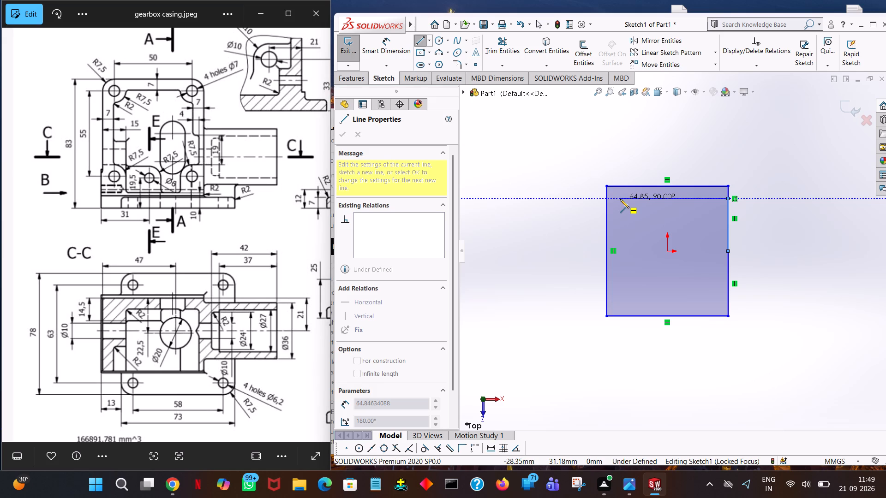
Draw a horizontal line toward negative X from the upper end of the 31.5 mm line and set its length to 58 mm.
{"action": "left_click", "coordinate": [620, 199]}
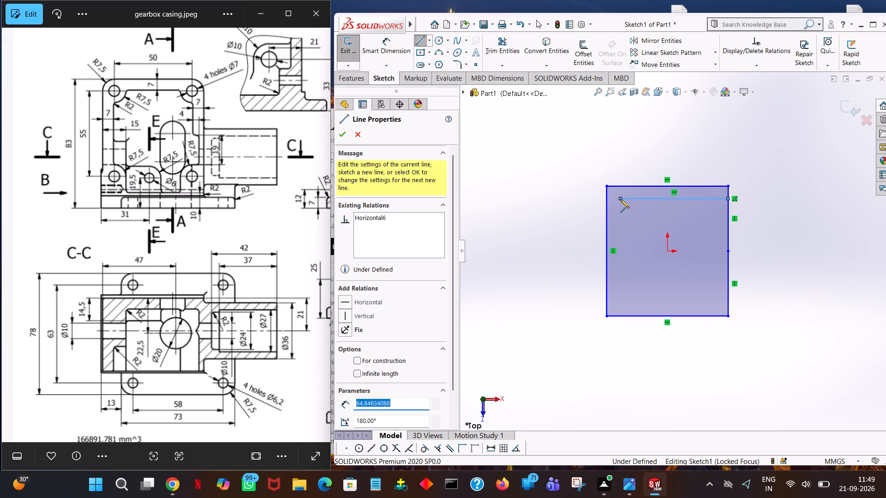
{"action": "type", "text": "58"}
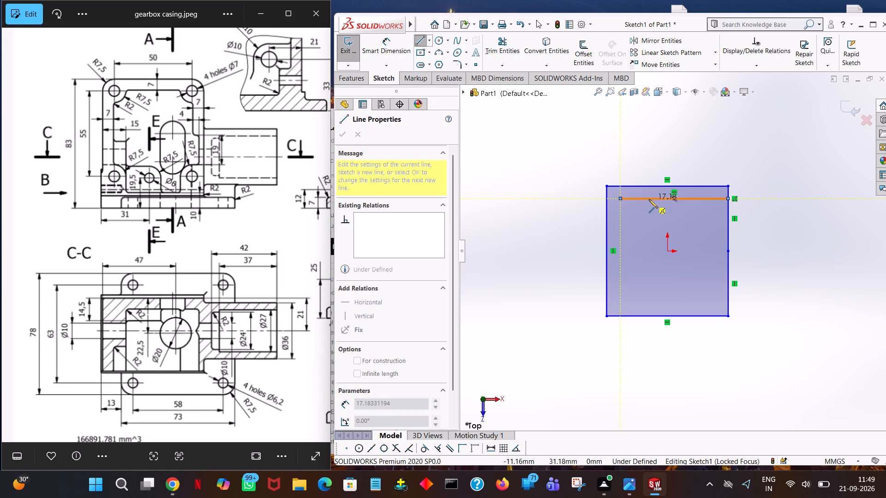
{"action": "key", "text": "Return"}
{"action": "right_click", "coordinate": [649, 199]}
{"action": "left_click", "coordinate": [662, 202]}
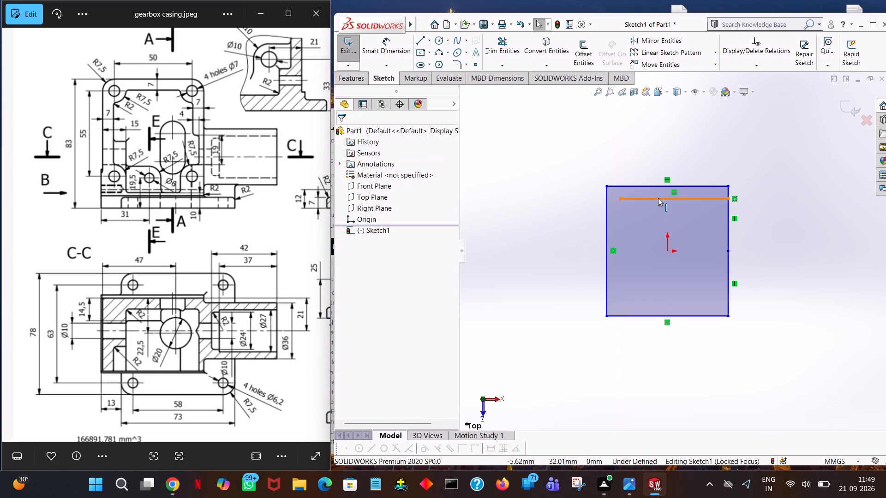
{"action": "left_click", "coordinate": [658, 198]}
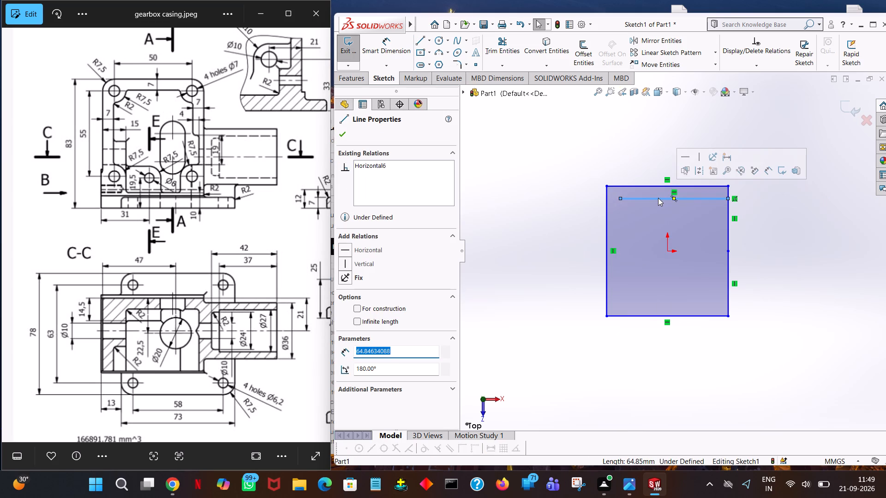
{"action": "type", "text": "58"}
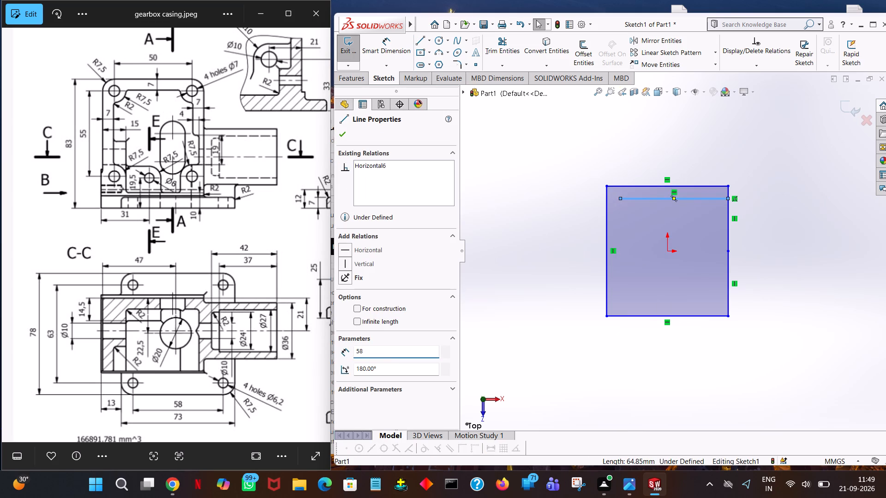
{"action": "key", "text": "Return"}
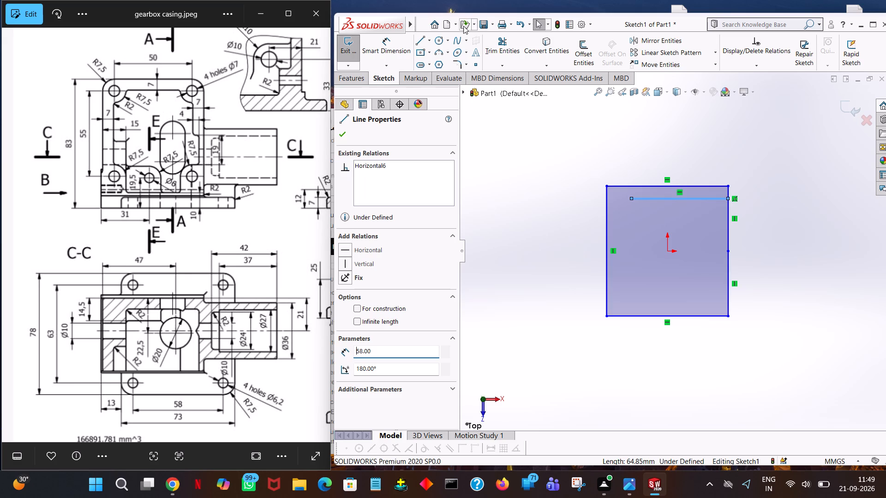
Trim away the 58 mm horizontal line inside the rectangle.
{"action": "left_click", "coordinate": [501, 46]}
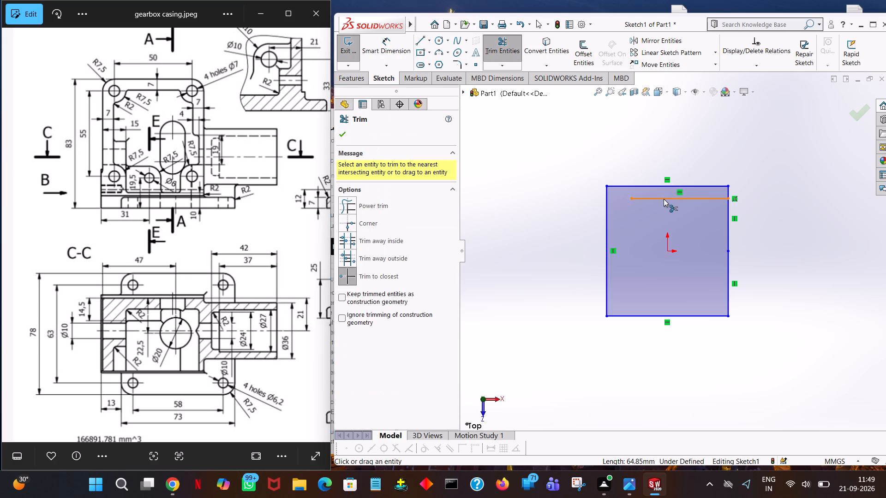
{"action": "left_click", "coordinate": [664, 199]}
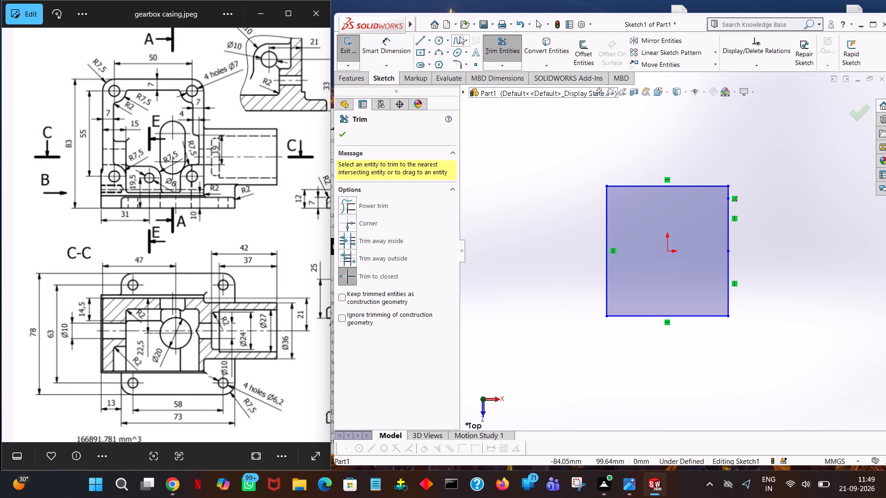
From the midpoint of the rectangle's upper side, draw a 7.5 mm vertical line inward and a 58/2 (29 mm) horizontal line toward negative X.
{"action": "left_click", "coordinate": [422, 38]}
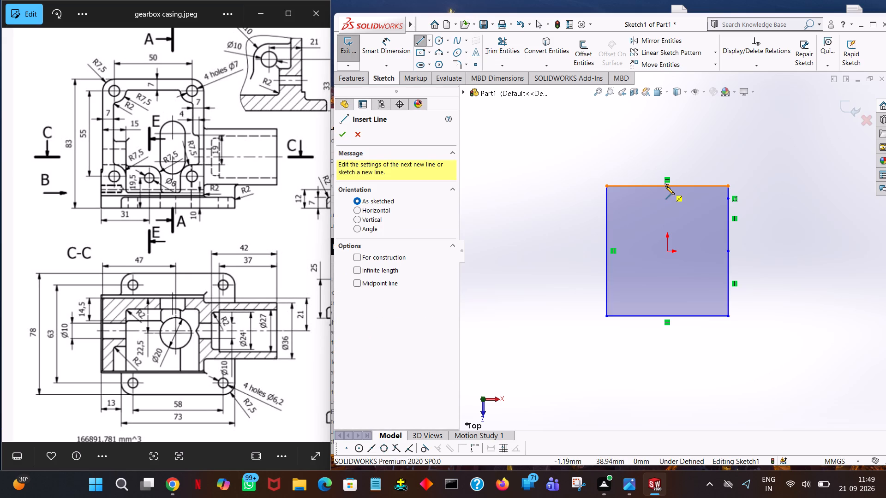
{"action": "left_click", "coordinate": [667, 186]}
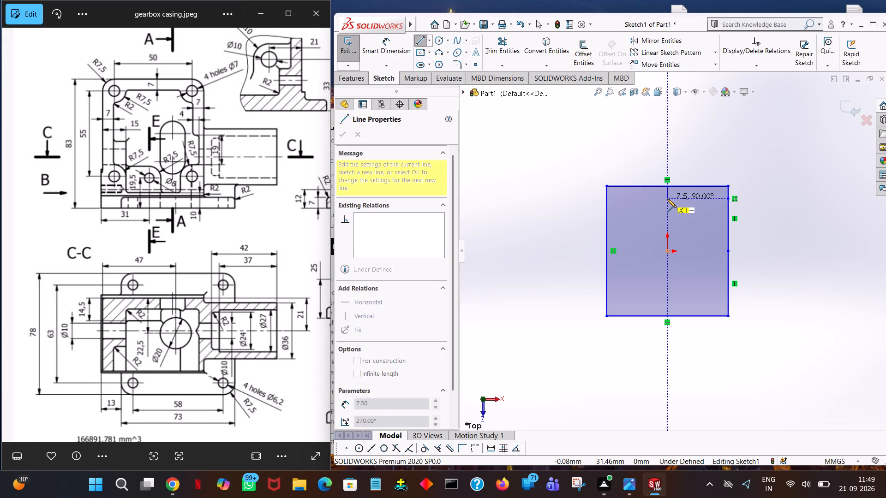
{"action": "left_click", "coordinate": [667, 199]}
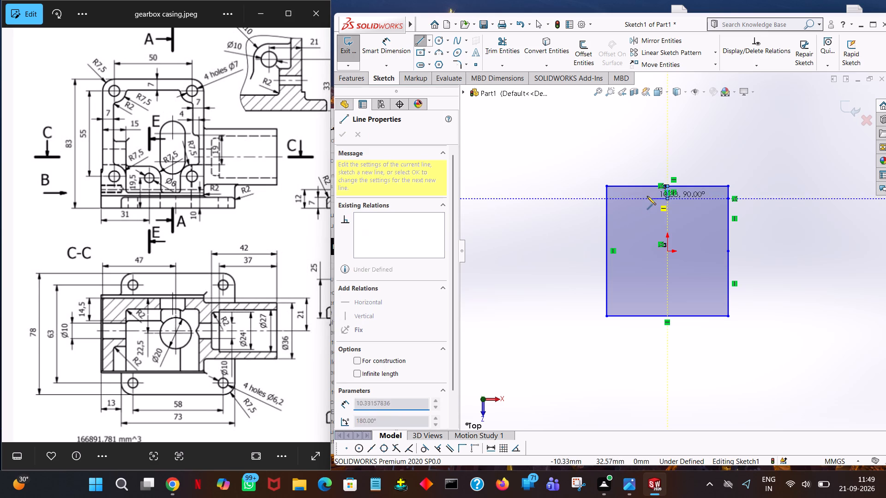
{"action": "left_click", "coordinate": [617, 197]}
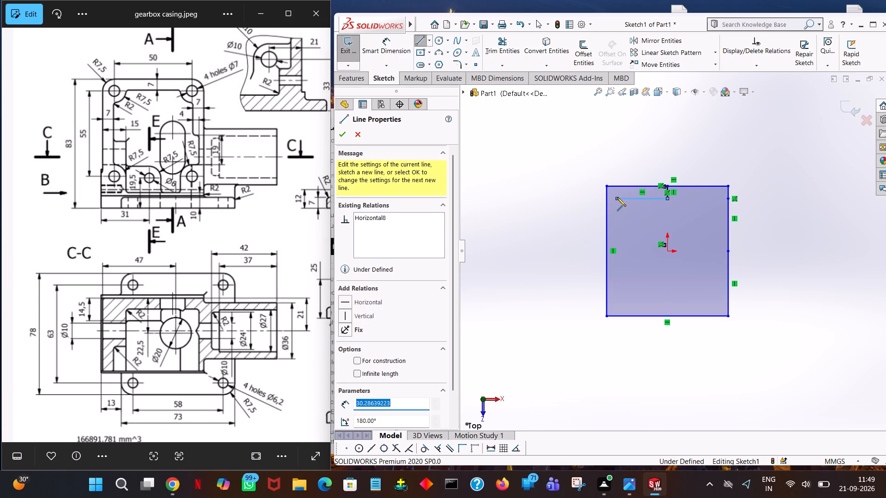
{"action": "type", "text": "58/2"}
{"action": "key", "text": "Return"}
{"action": "right_click", "coordinate": [617, 197]}
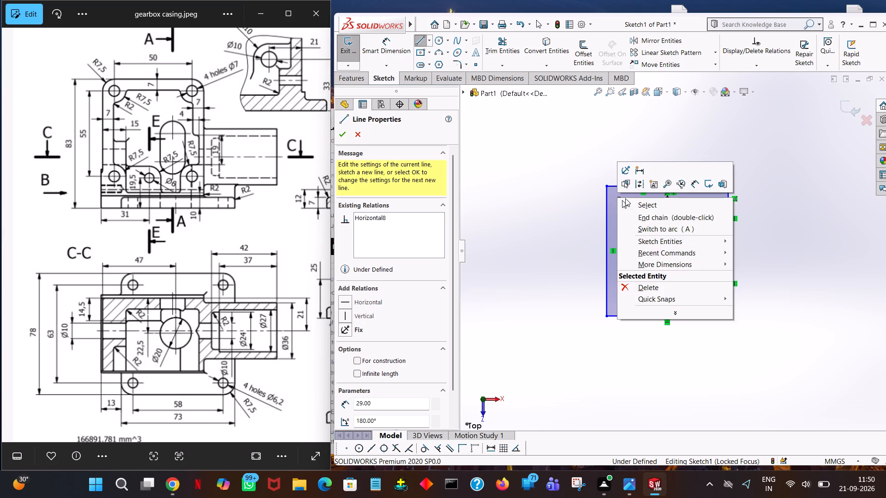
{"action": "left_click", "coordinate": [626, 199]}
Draw a horizontal line toward positive X from the lower end of the 7.5 mm line and set its length to 58/2 (29 mm).
{"action": "left_click", "coordinate": [419, 45]}
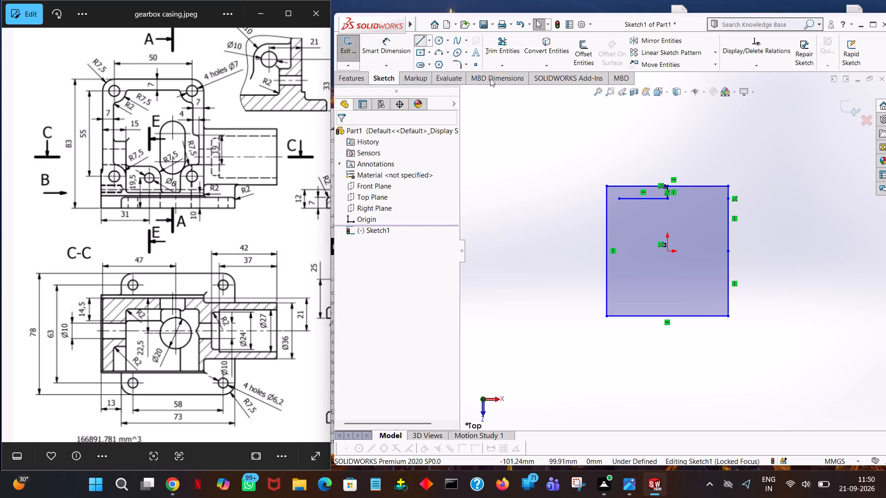
{"action": "left_click", "coordinate": [666, 198]}
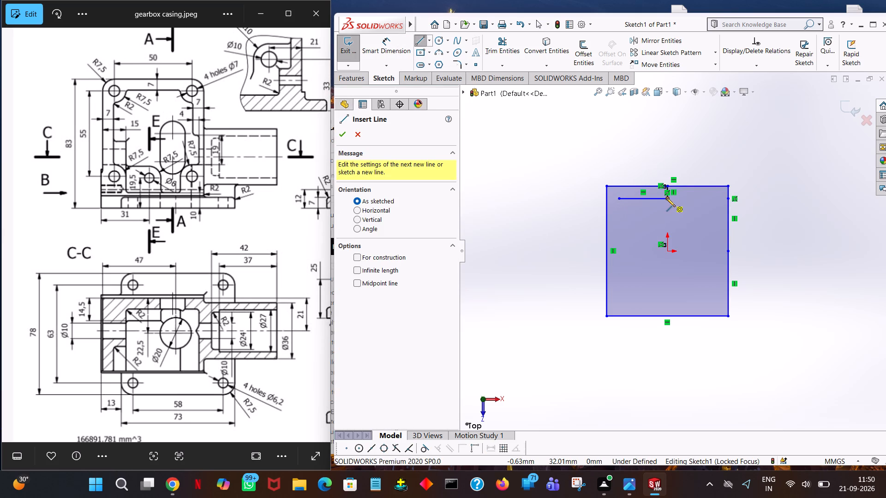
{"action": "left_click", "coordinate": [705, 199]}
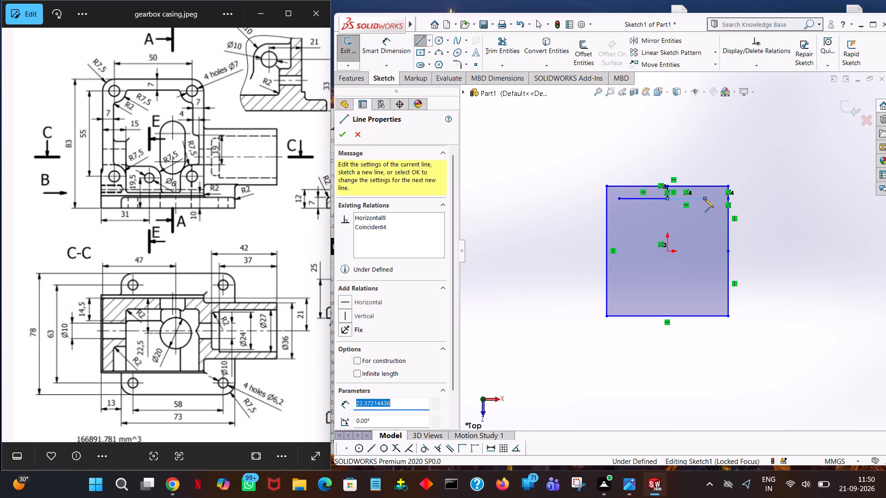
{"action": "type", "text": "58/2"}
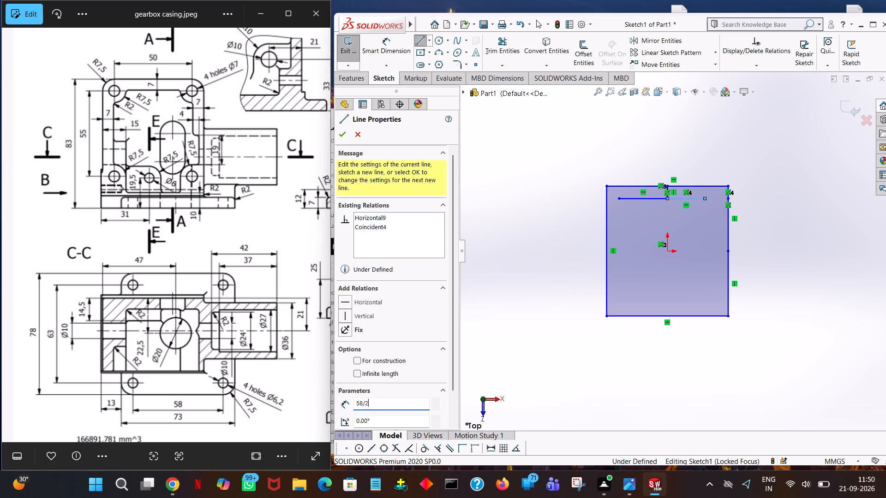
{"action": "key", "text": "Return"}
{"action": "right_click", "coordinate": [705, 199]}
{"action": "left_click", "coordinate": [712, 203]}
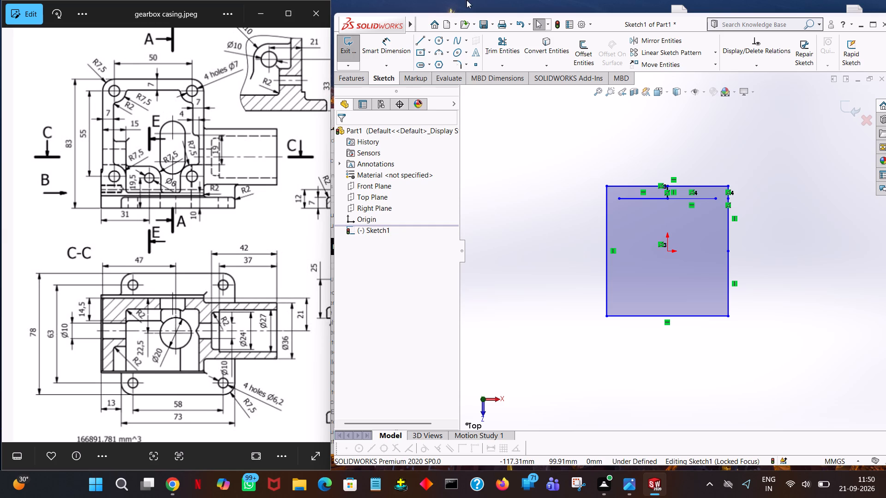
Sketch a circle centred on the positive-X end of the horizontal lines and set its radius to 6.2/2 (3.1 mm).
{"action": "left_click", "coordinate": [436, 35]}
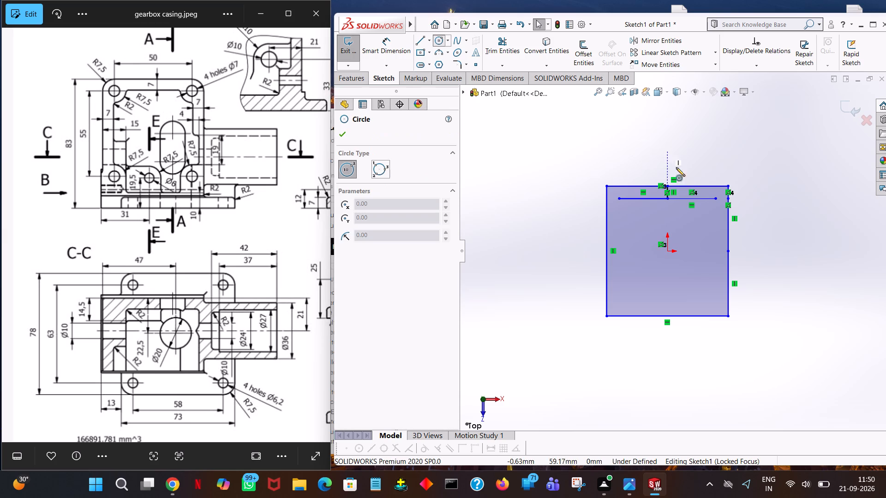
{"action": "left_click", "coordinate": [715, 199]}
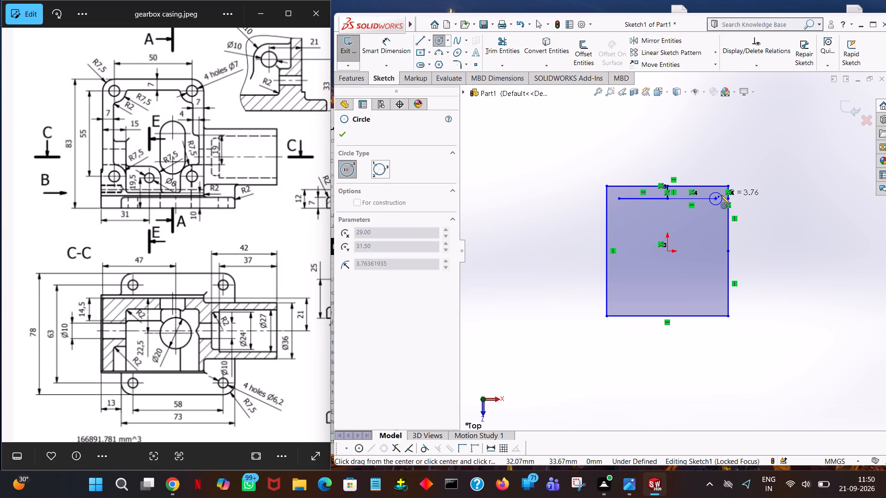
{"action": "left_click", "coordinate": [721, 195]}
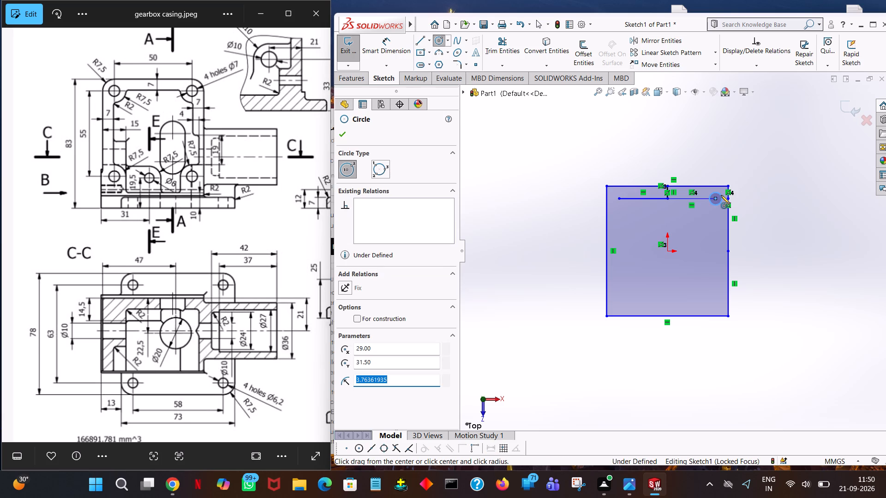
{"action": "type", "text": "6.2/"}
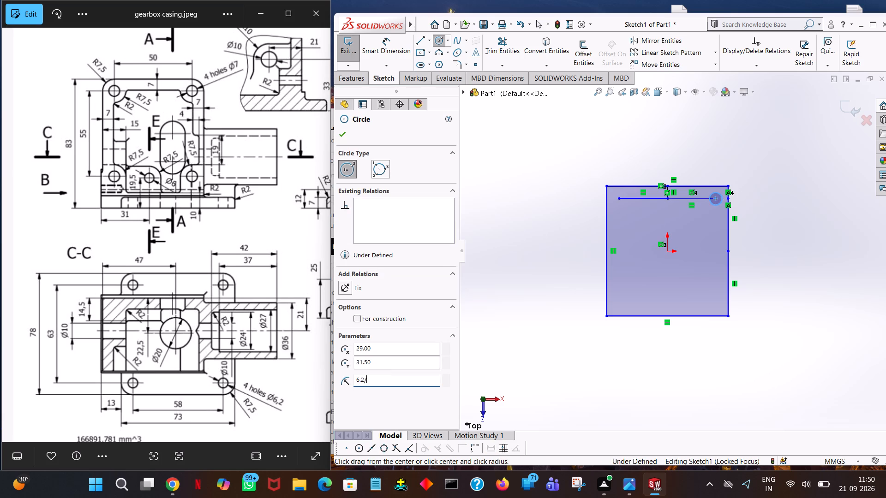
{"action": "key", "text": "2"}
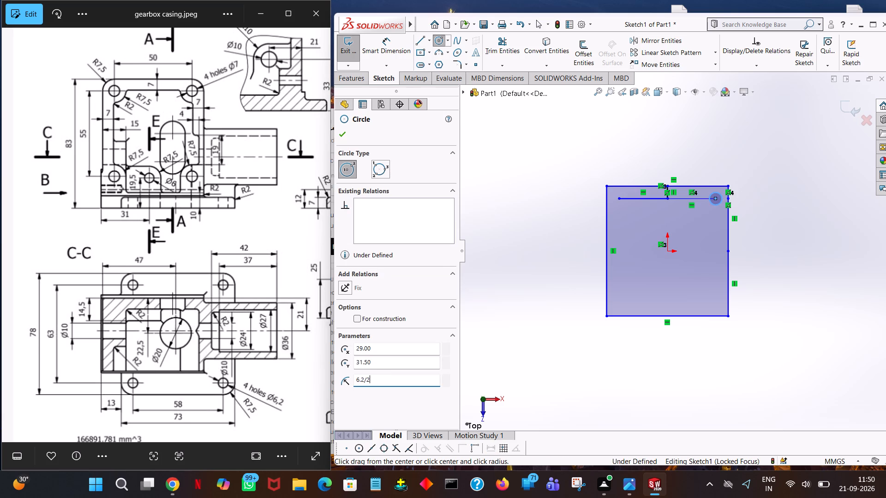
{"action": "key", "text": "Return"}
{"action": "right_click", "coordinate": [721, 195]}
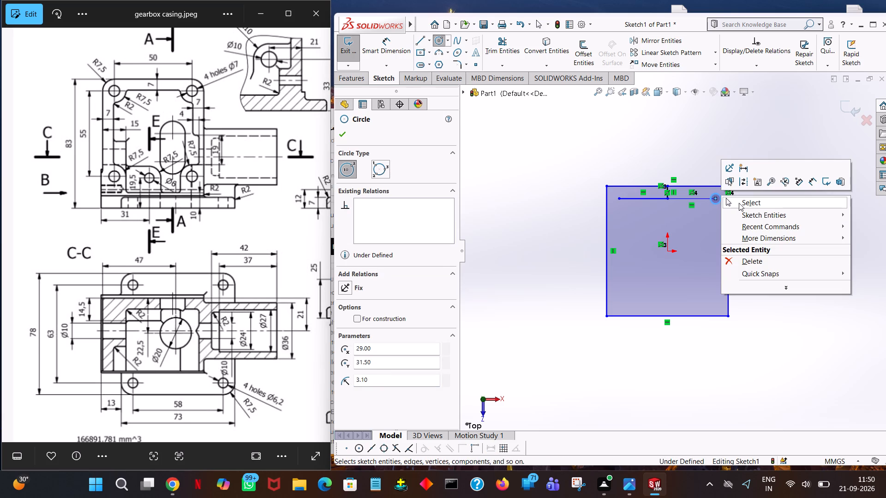
{"action": "left_click", "coordinate": [739, 203]}
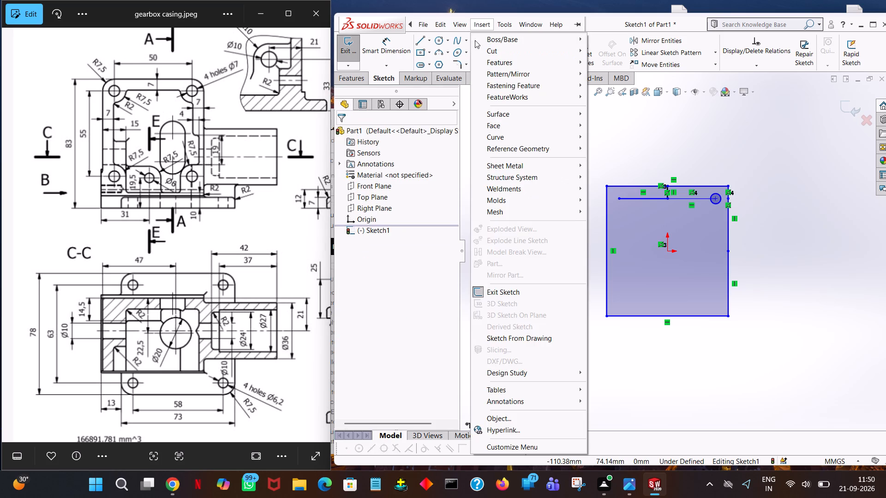
Sketch a second circle centred on the negative-X end of the horizontal lines and set its radius to 6.2/2 (3.1 mm).
{"action": "left_click", "coordinate": [676, 107]}
{"action": "left_click", "coordinate": [441, 42]}
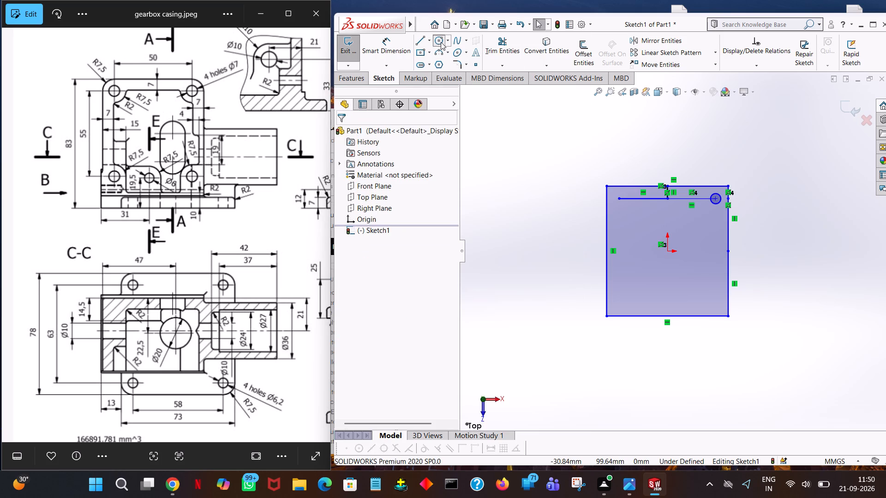
{"action": "left_click", "coordinate": [618, 200]}
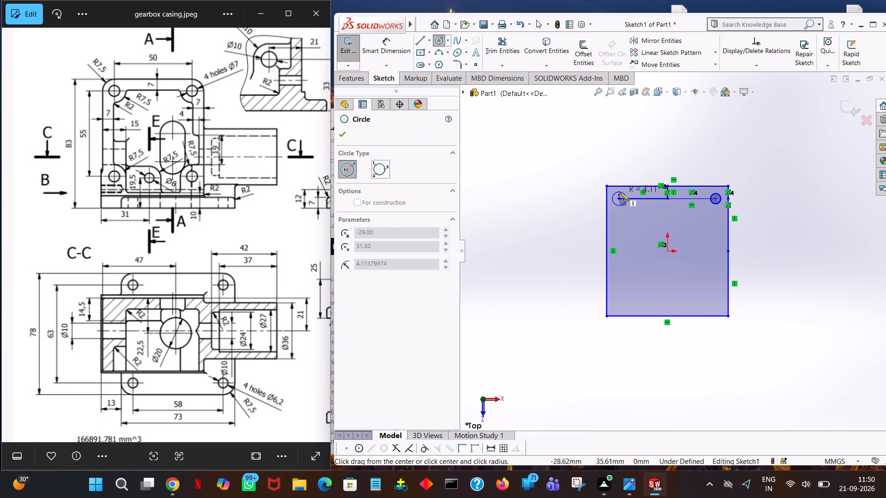
{"action": "left_click", "coordinate": [620, 192]}
{"action": "type", "text": "6.2"}
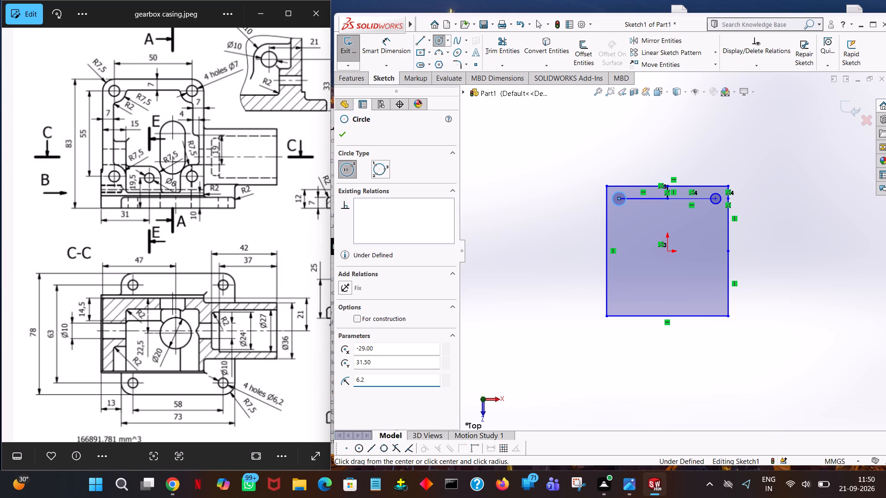
{"action": "type", "text": "/2"}
{"action": "key", "text": "Return"}
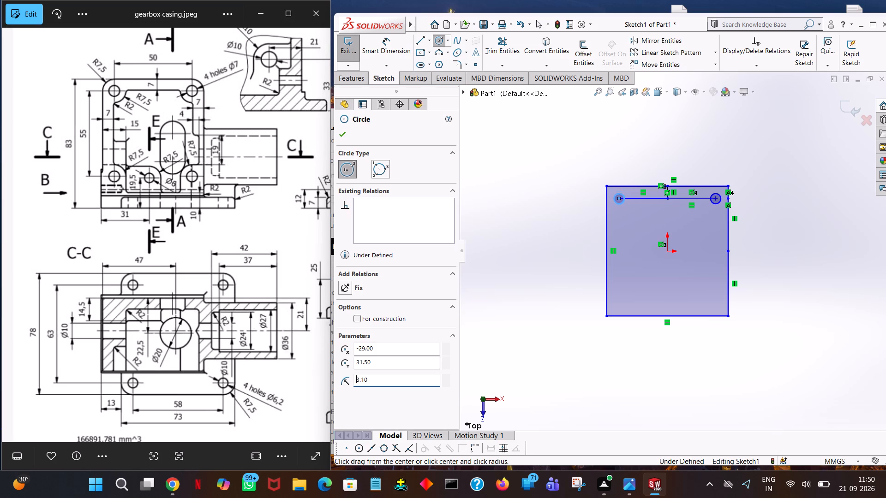
{"action": "right_click", "coordinate": [620, 192]}
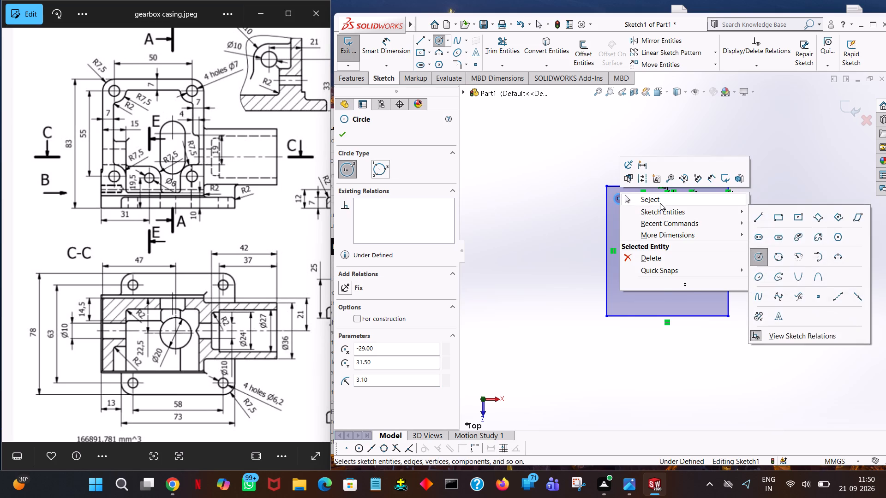
{"action": "left_click", "coordinate": [660, 203]}
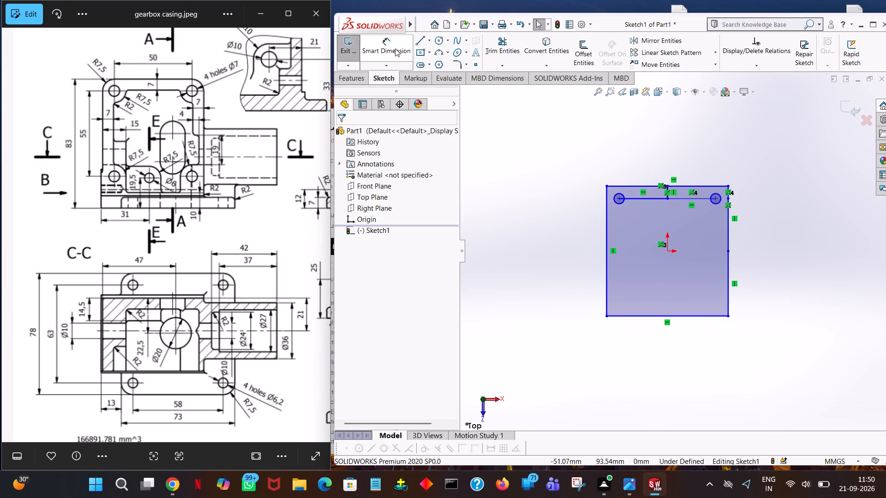
Trim away the 7.5 mm vertical and both horizontal helper lines, including the remnants inside the two circles.
{"action": "left_click", "coordinate": [502, 50]}
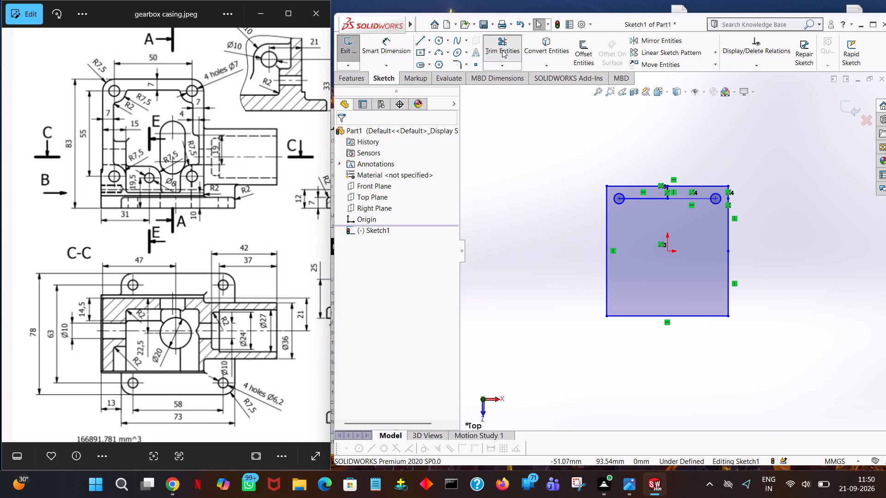
{"action": "left_click", "coordinate": [653, 196]}
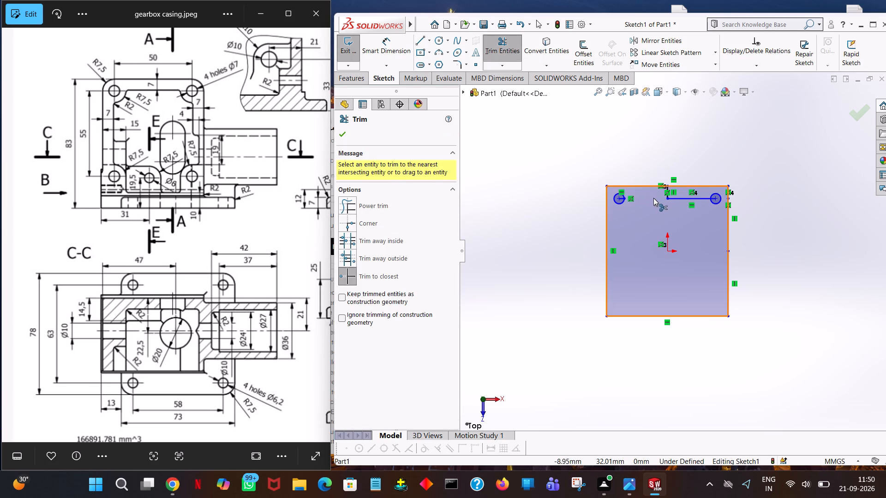
{"action": "left_click", "coordinate": [684, 197]}
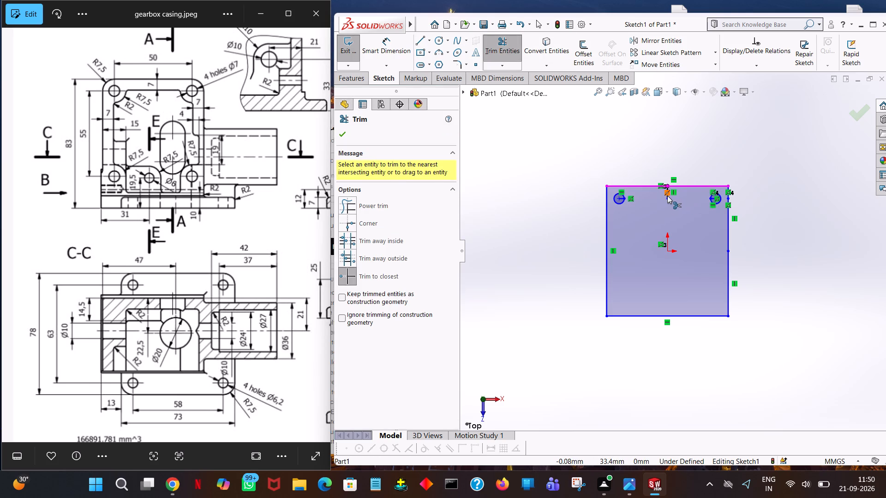
{"action": "left_click", "coordinate": [667, 196]}
{"action": "left_click", "coordinate": [667, 199]}
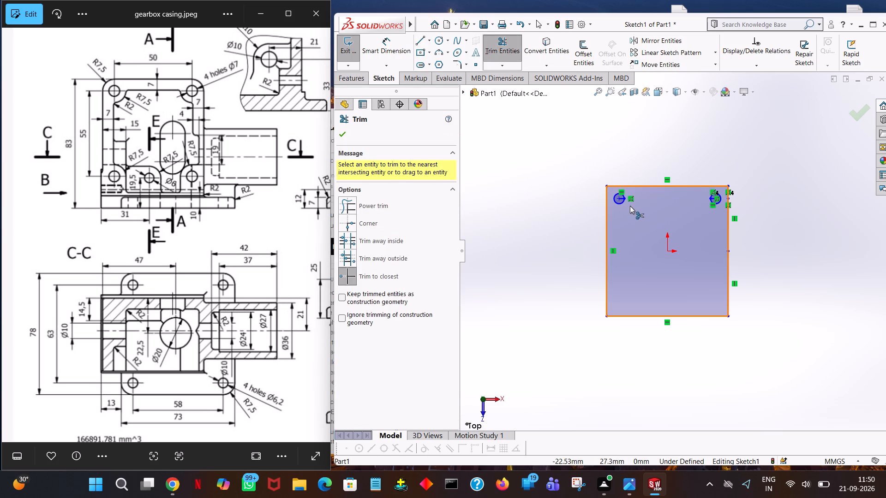
{"action": "scroll", "coordinate": [630, 206], "scroll_direction": "down", "scroll_amount": 5, "text": "ctrl"}
{"action": "left_click", "coordinate": [627, 206]}
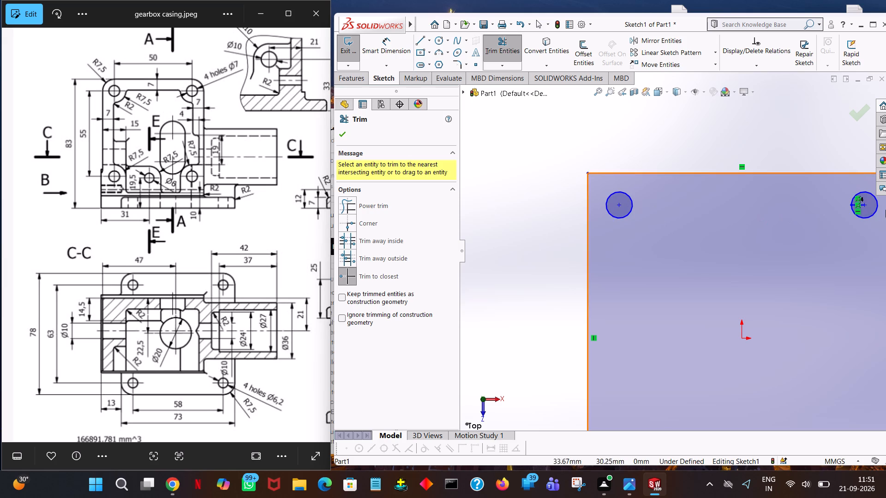
{"action": "left_click", "coordinate": [862, 206]}
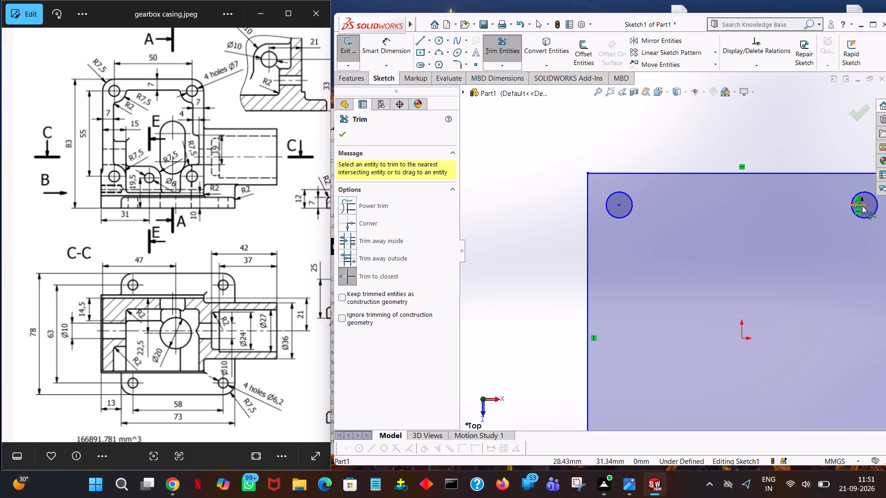
{"action": "scroll", "coordinate": [780, 219], "scroll_direction": "down", "scroll_amount": 3, "text": "ctrl"}
{"action": "scroll", "coordinate": [780, 219], "scroll_direction": "up", "scroll_amount": 8, "text": "ctrl"}
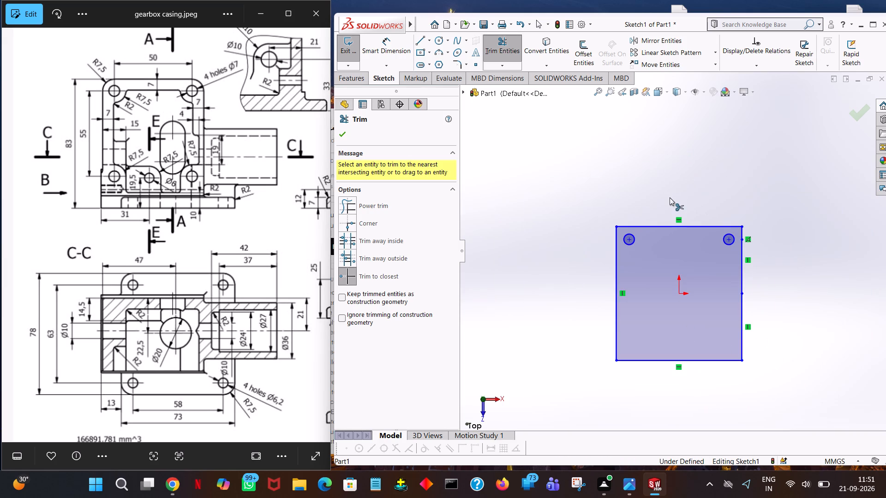
{"action": "left_click", "coordinate": [346, 136]}
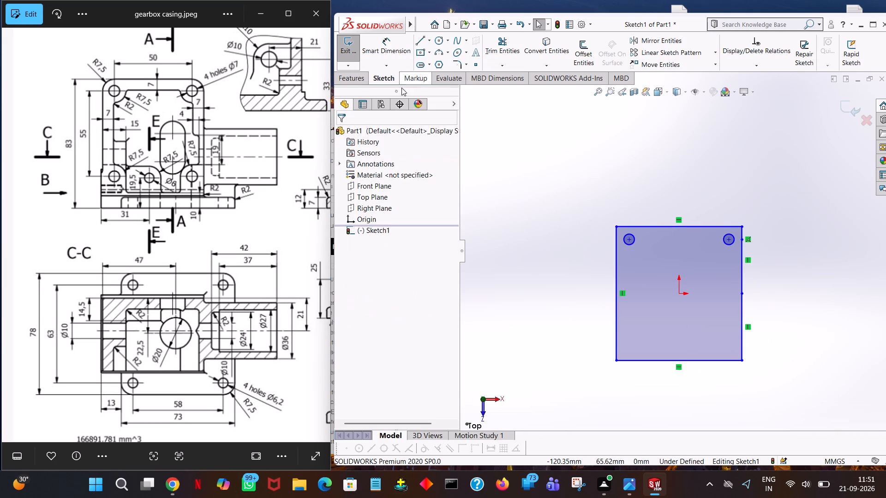
Draw a horizontal line across the rectangle through the origin, joining the midpoints of its two vertical sides.
{"action": "left_click", "coordinate": [426, 41]}
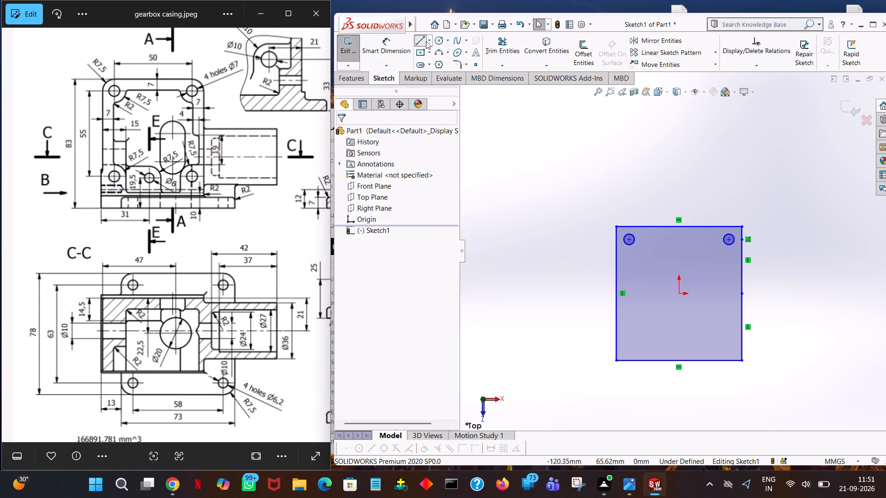
{"action": "left_click", "coordinate": [616, 291]}
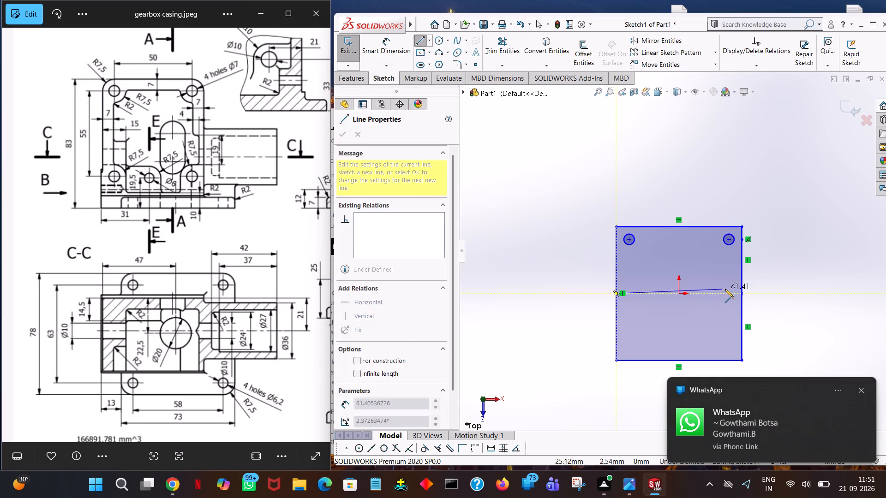
{"action": "left_click", "coordinate": [741, 294]}
{"action": "right_click", "coordinate": [741, 294]}
{"action": "left_click", "coordinate": [758, 299]}
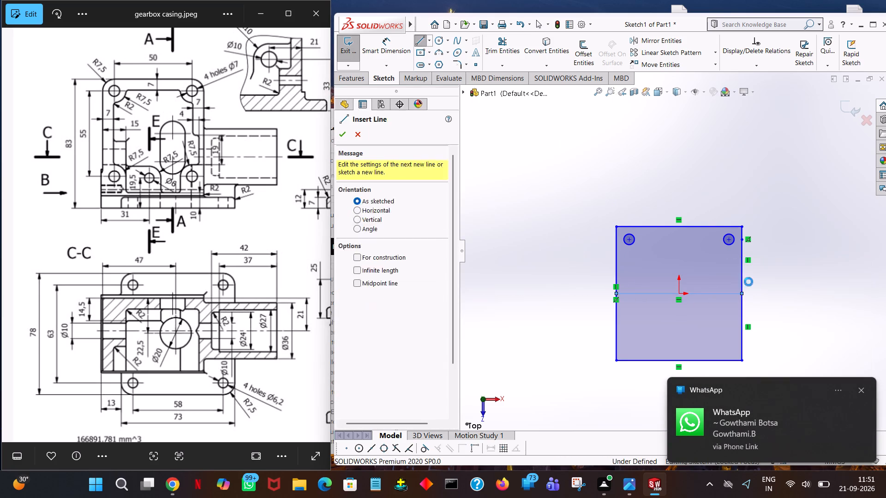
Mirror the two 6.2 mm circles about the horizontal centre line, keeping the originals.
{"action": "left_click", "coordinate": [663, 43]}
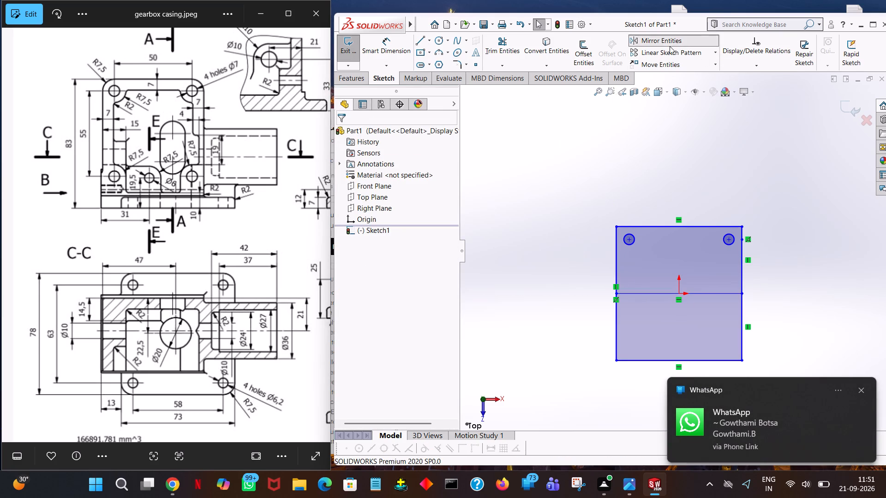
{"action": "left_click", "coordinate": [626, 235]}
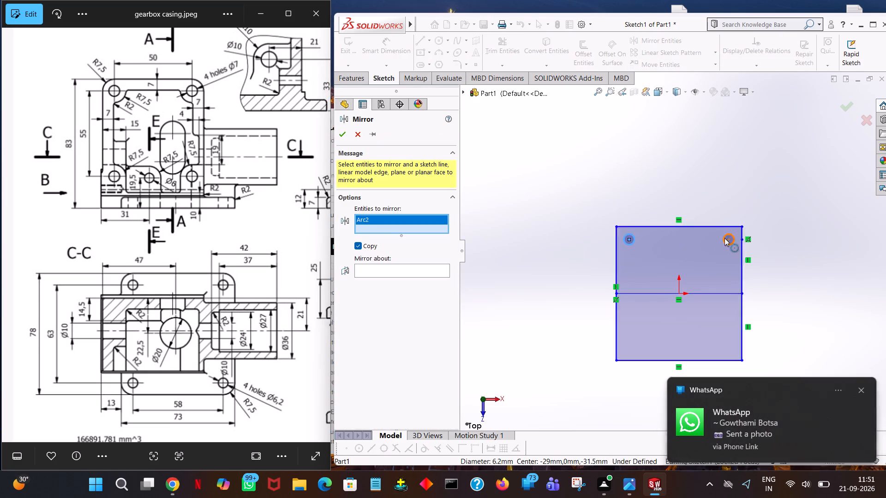
{"action": "left_click", "coordinate": [725, 237]}
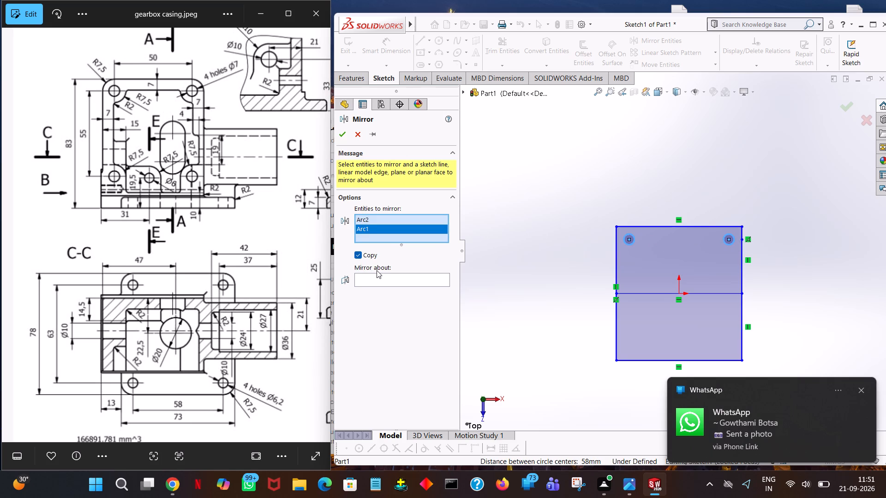
{"action": "left_click", "coordinate": [375, 274]}
{"action": "left_click", "coordinate": [700, 290]}
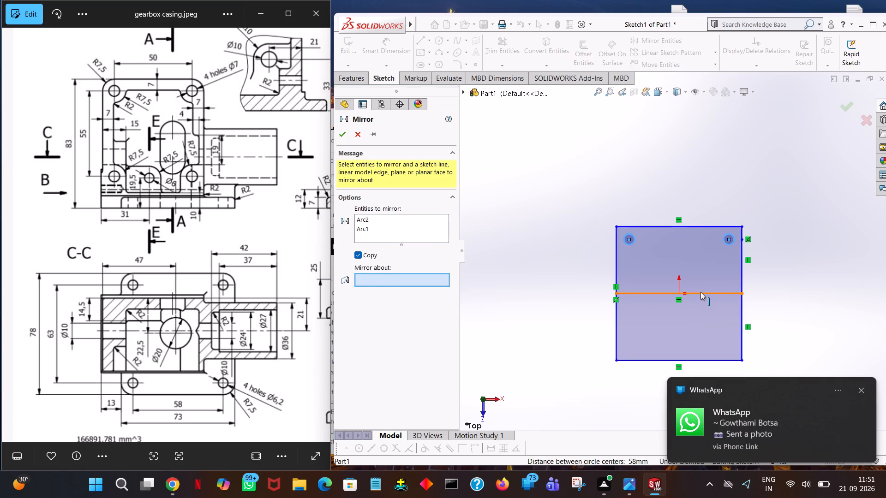
{"action": "left_click", "coordinate": [700, 292]}
{"action": "left_click", "coordinate": [346, 135]}
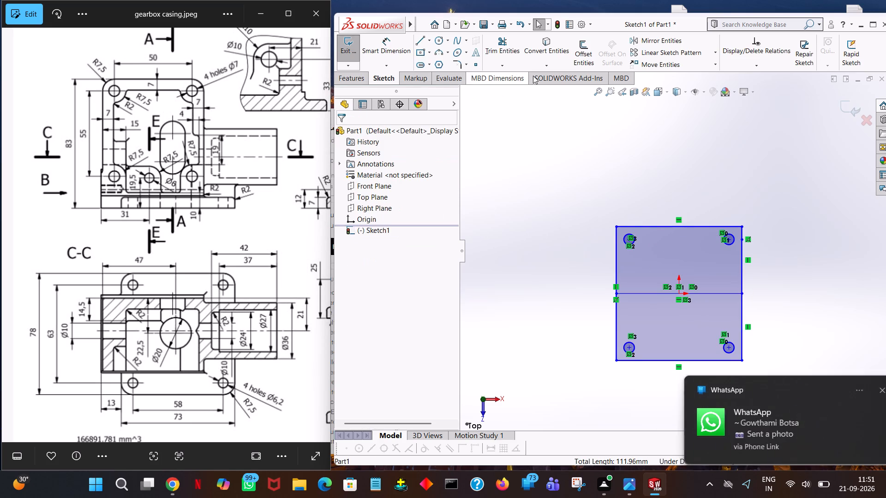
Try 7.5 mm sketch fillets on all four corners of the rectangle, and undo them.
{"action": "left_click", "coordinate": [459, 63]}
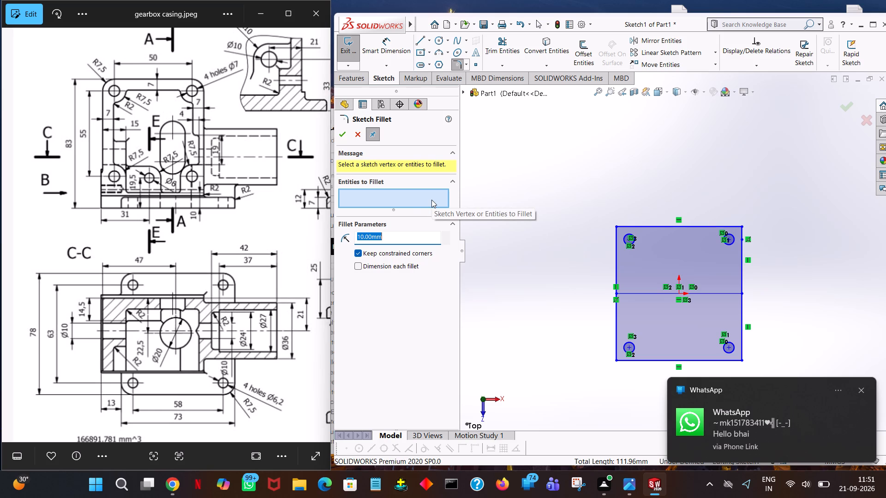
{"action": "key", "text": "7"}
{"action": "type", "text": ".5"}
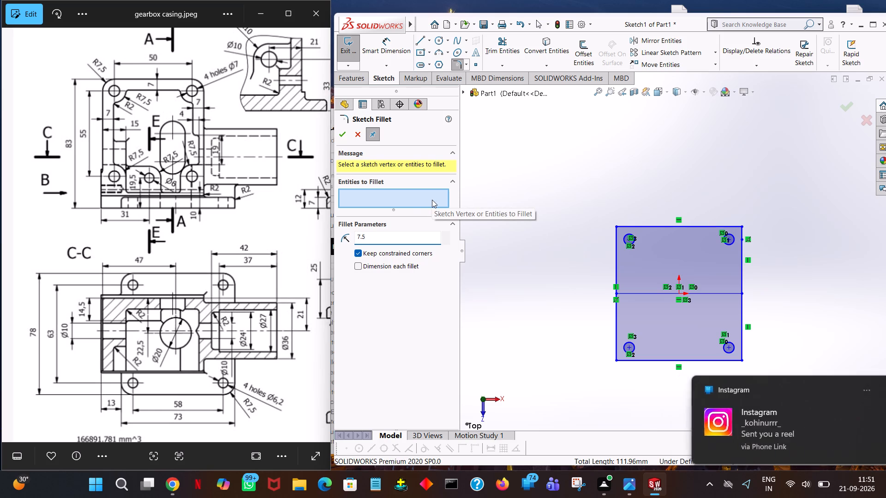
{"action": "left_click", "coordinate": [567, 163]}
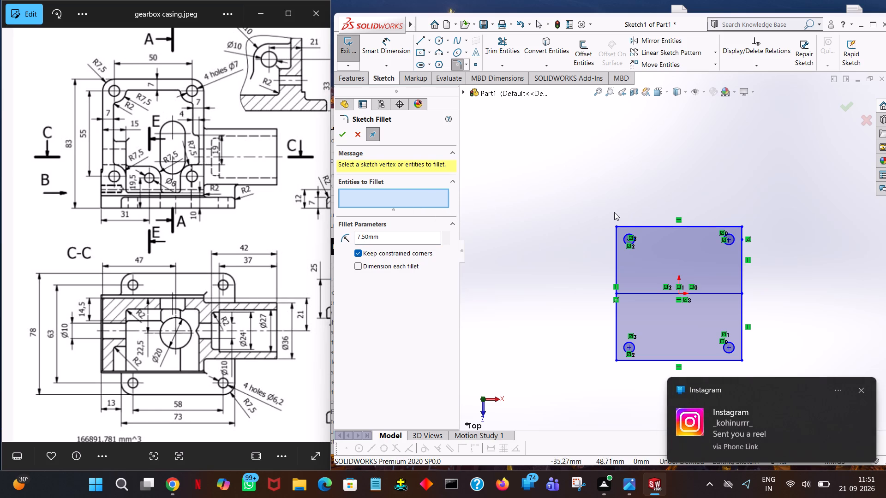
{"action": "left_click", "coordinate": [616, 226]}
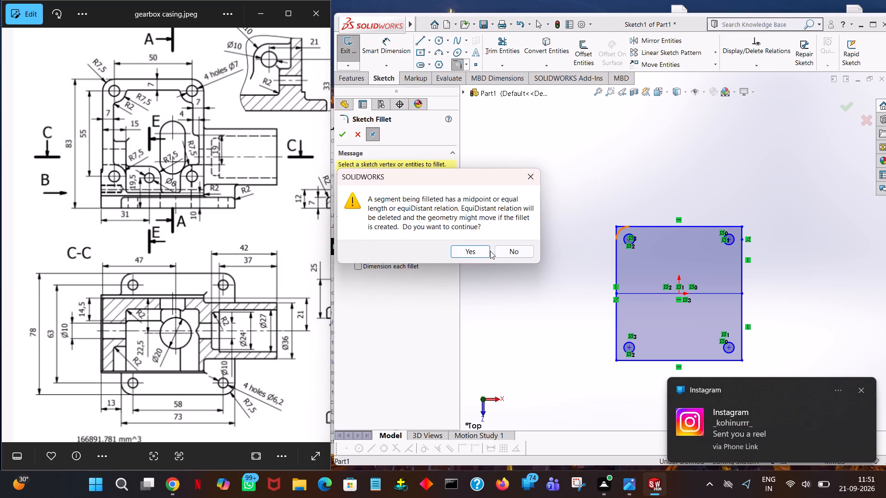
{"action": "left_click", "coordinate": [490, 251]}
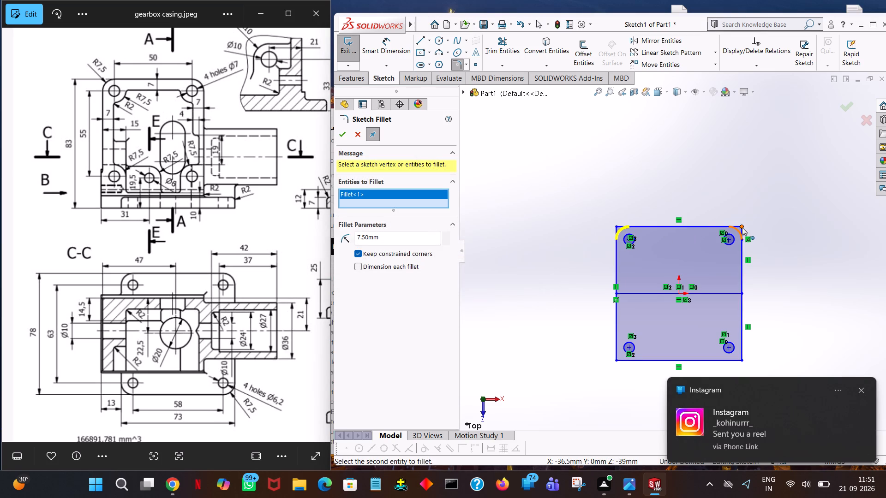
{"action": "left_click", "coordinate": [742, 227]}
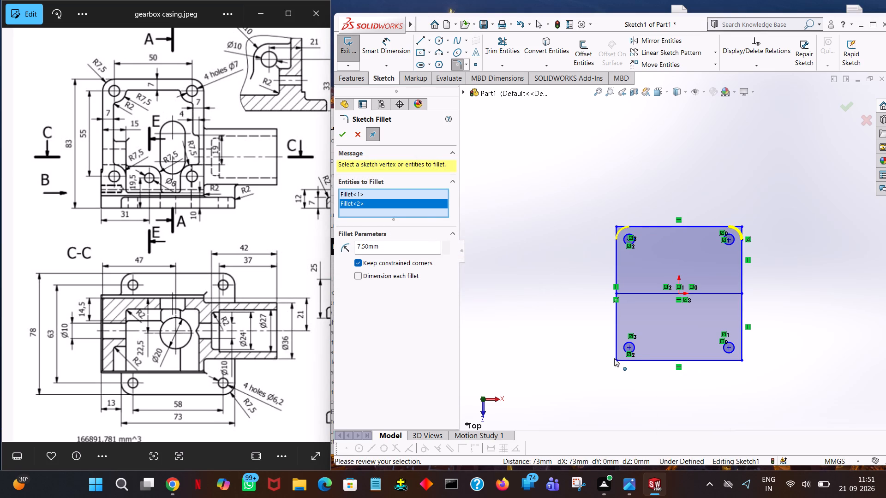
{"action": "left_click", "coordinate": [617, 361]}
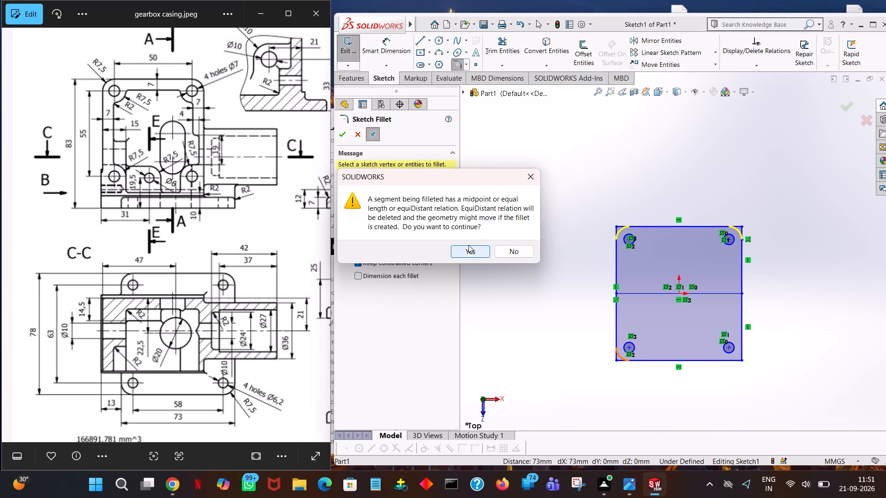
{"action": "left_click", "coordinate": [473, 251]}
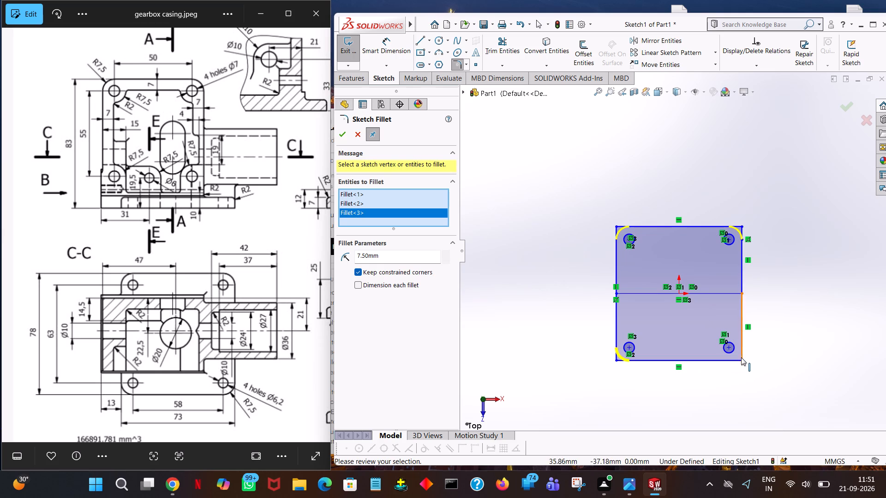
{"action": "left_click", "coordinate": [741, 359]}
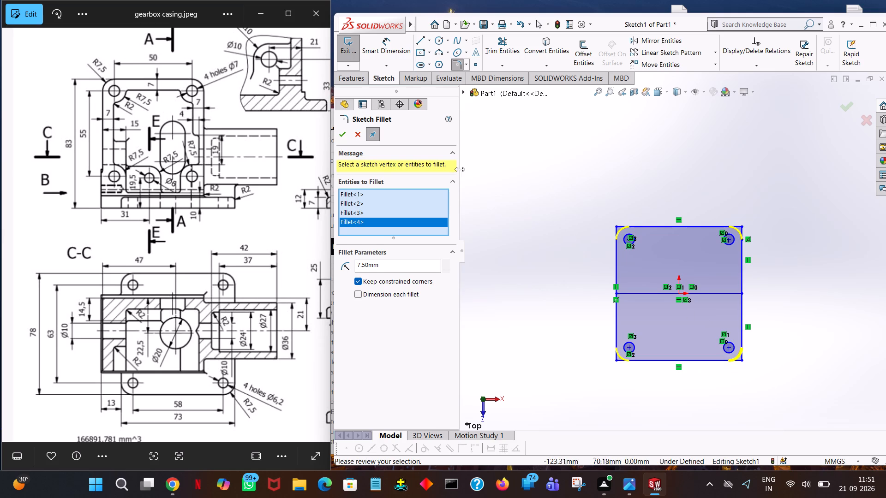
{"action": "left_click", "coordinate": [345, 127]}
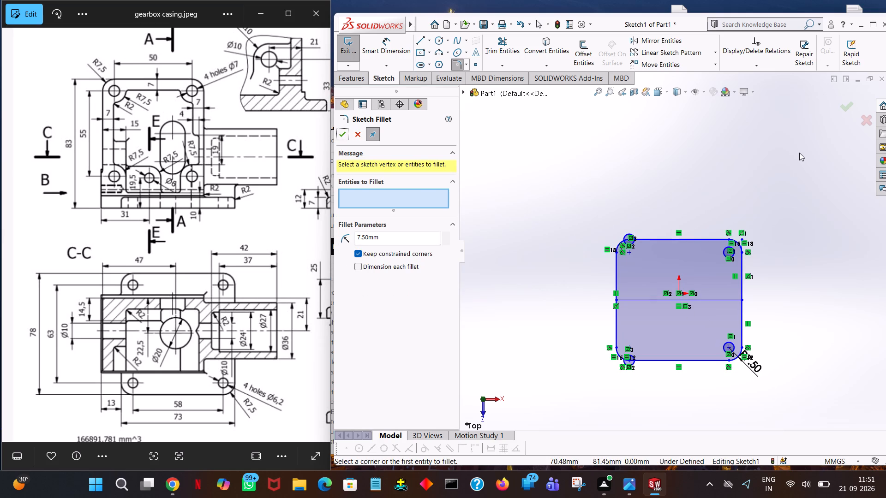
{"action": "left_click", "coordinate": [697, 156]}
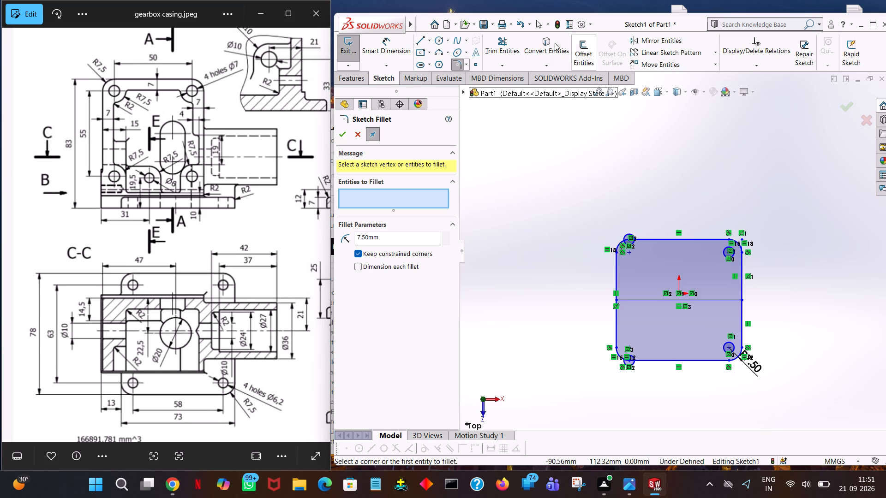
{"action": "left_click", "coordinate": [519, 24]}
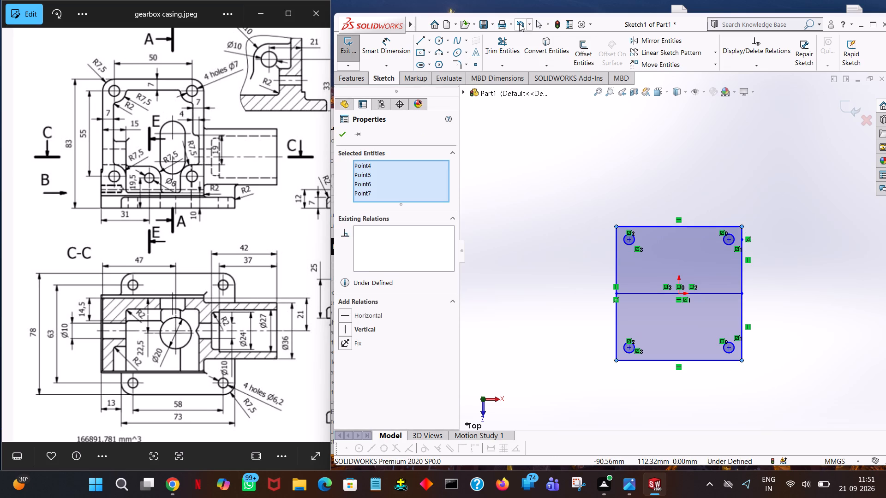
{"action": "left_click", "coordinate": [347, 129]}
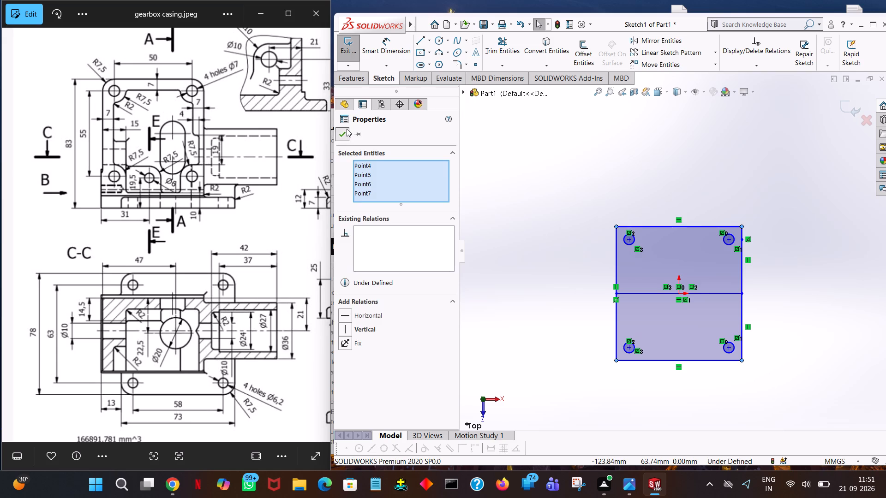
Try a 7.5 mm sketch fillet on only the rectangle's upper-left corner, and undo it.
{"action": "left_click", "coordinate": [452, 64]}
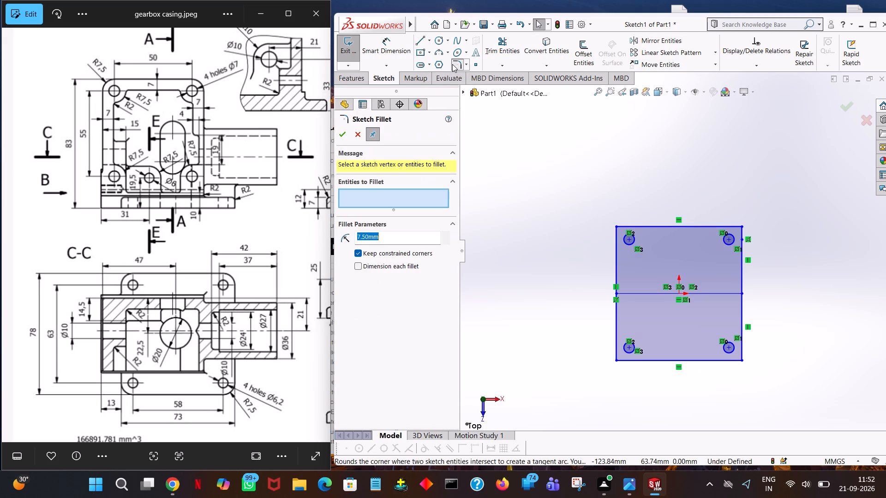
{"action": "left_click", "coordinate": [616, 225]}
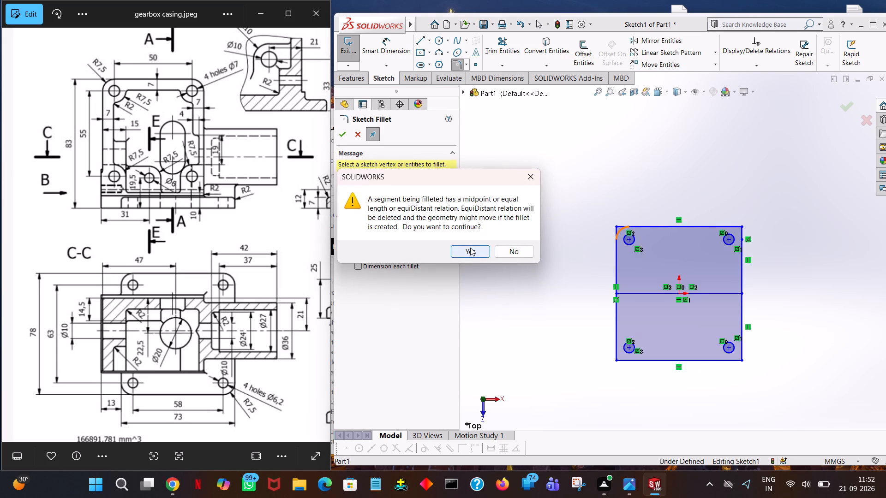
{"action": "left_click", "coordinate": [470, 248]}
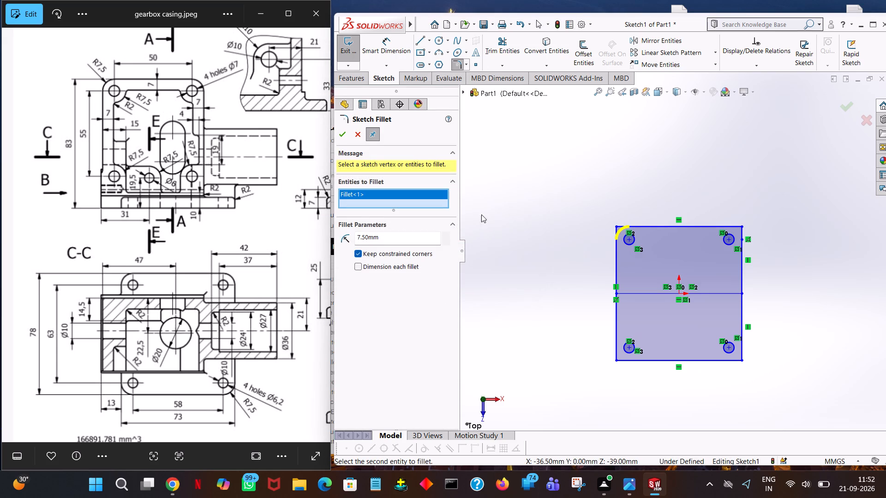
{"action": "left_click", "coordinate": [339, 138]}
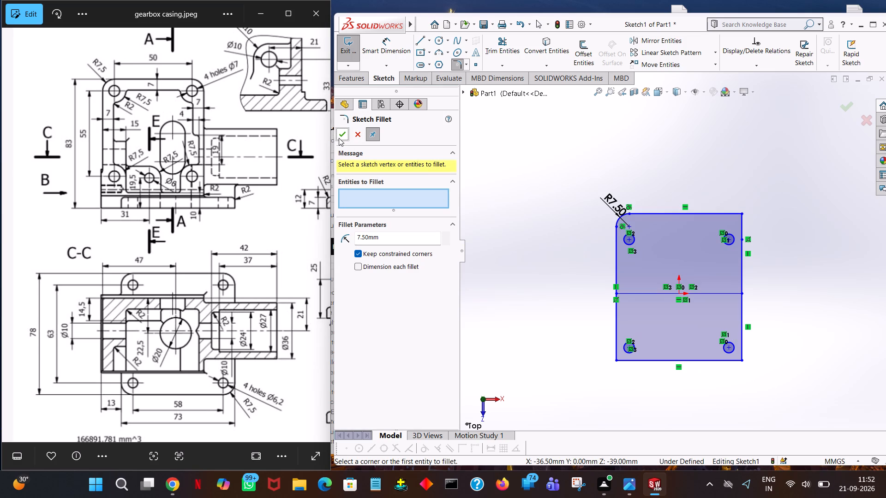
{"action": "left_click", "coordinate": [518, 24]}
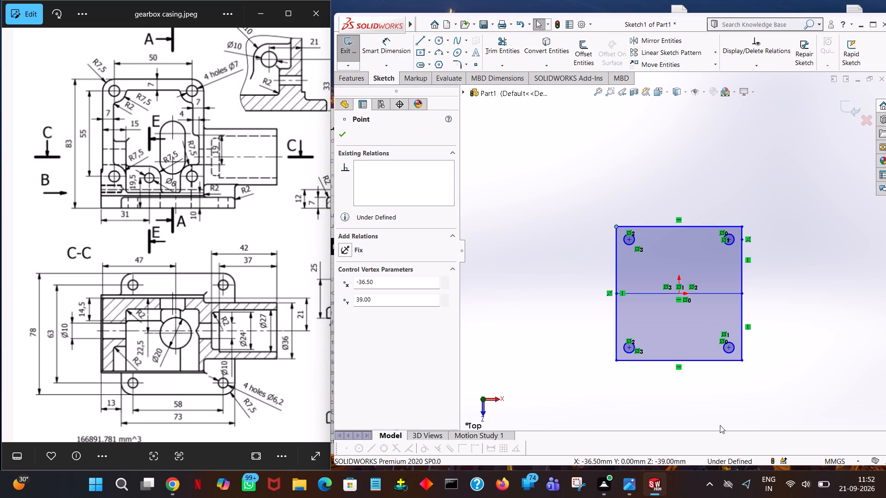
Dimension the rectangle's left side as 78 mm and its top edge as 73 mm.
{"action": "left_click", "coordinate": [570, 200]}
{"action": "left_click", "coordinate": [386, 51]}
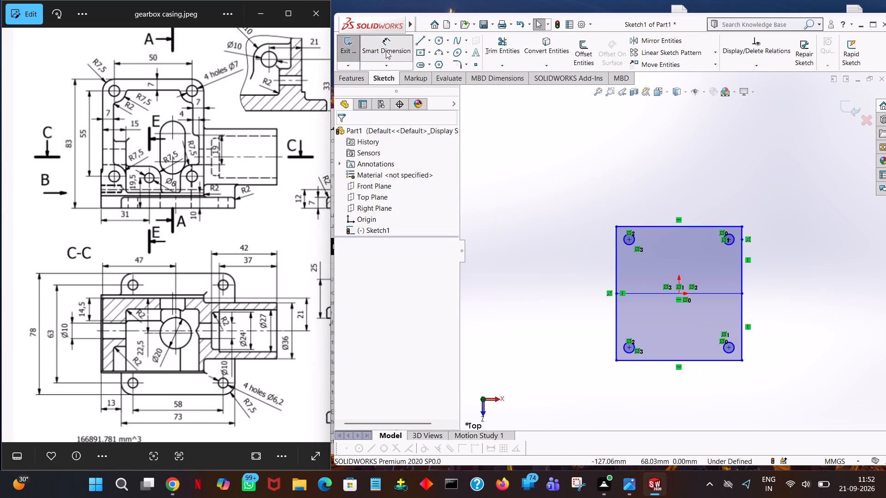
{"action": "left_click", "coordinate": [616, 241]}
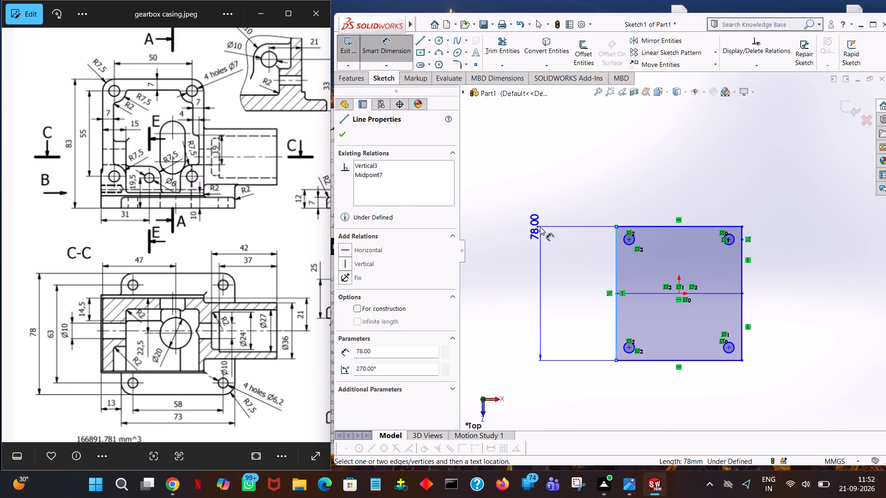
{"action": "left_click", "coordinate": [540, 227]}
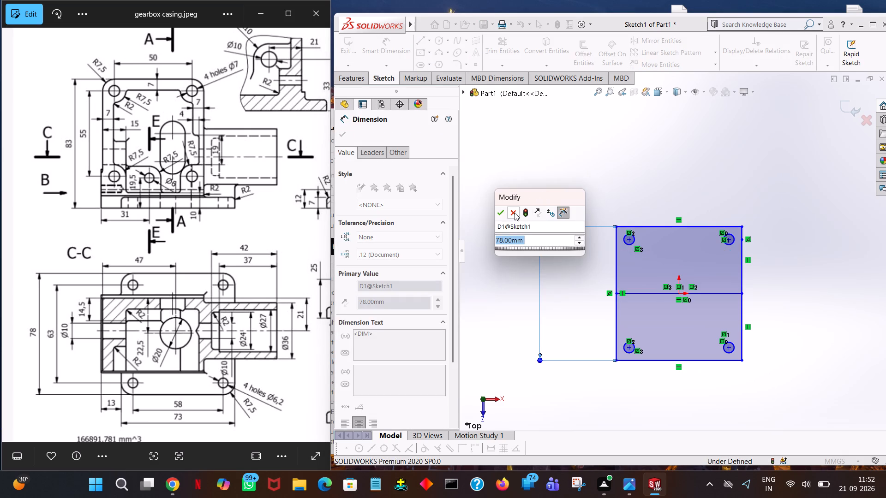
{"action": "left_click", "coordinate": [501, 213]}
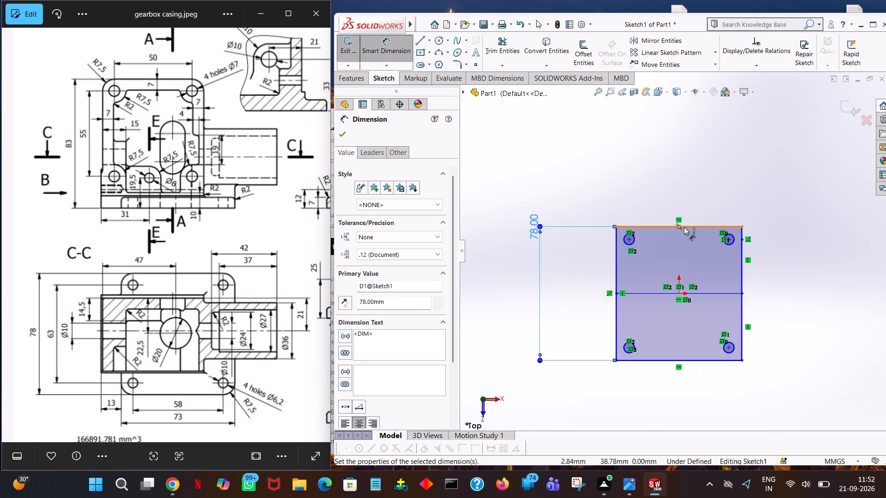
{"action": "left_click", "coordinate": [684, 227]}
{"action": "left_click", "coordinate": [682, 156]}
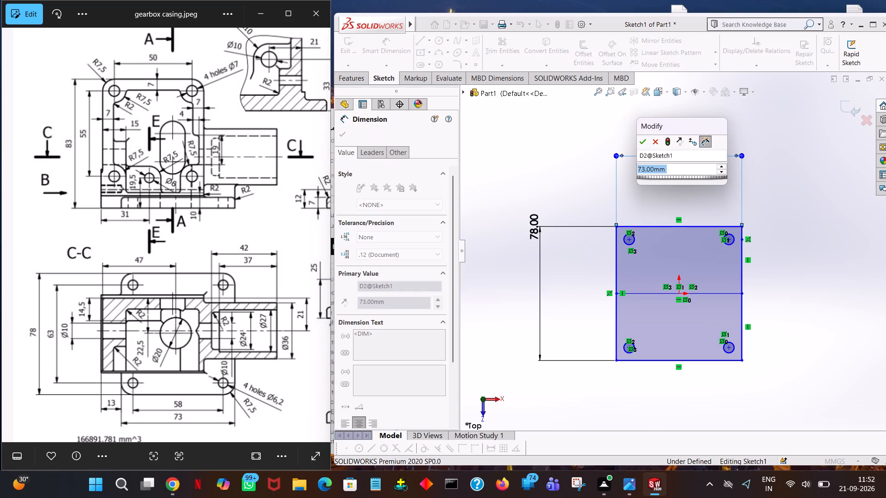
{"action": "left_click", "coordinate": [643, 145]}
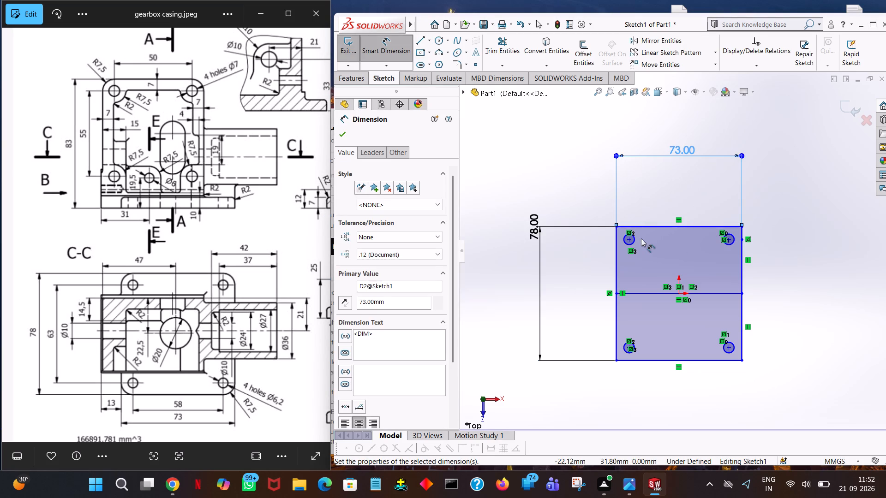
Dimension the diameter of the upper-left circle as 6.2 mm.
{"action": "left_click", "coordinate": [636, 238]}
{"action": "left_click", "coordinate": [643, 179]}
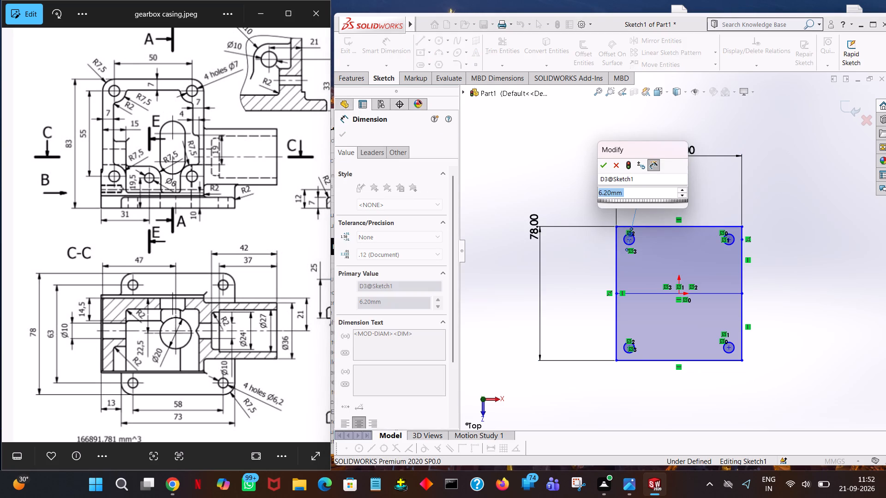
{"action": "left_click", "coordinate": [606, 169]}
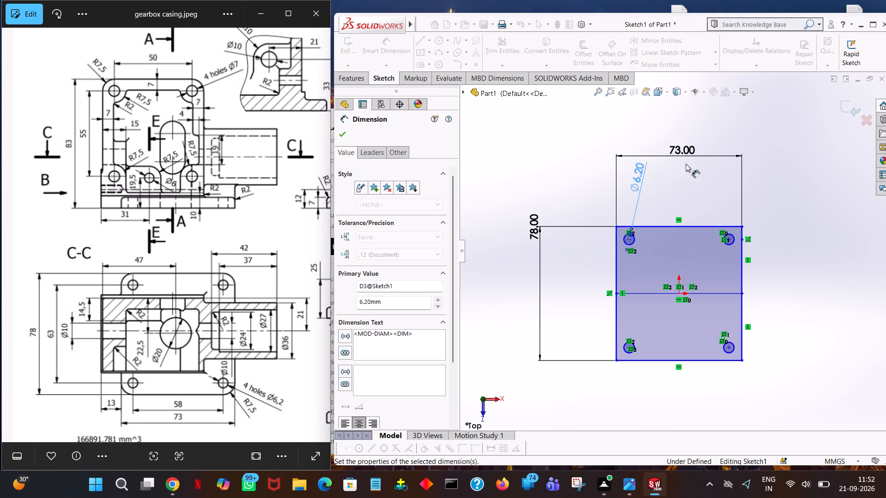
{"action": "left_click", "coordinate": [803, 273]}
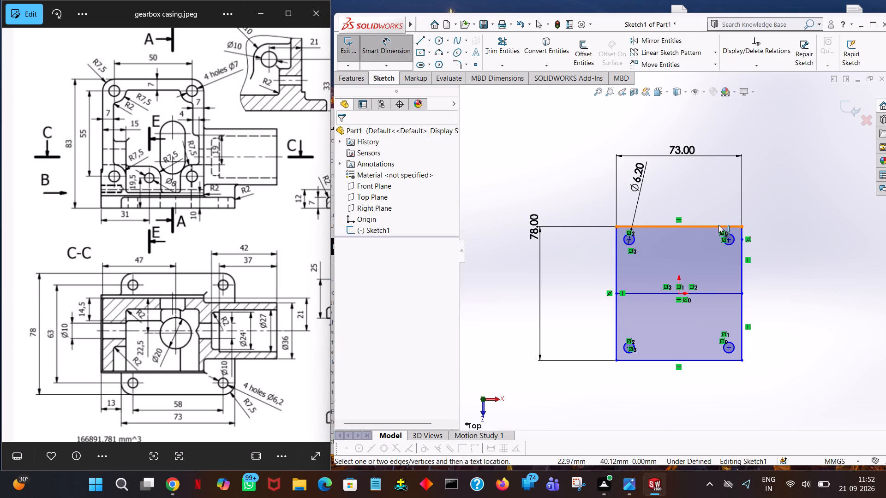
Dimension the short vertical line on the rectangle's right side, above the centre line, as 31.5 mm.
{"action": "left_click", "coordinate": [742, 270]}
{"action": "left_click", "coordinate": [776, 271]}
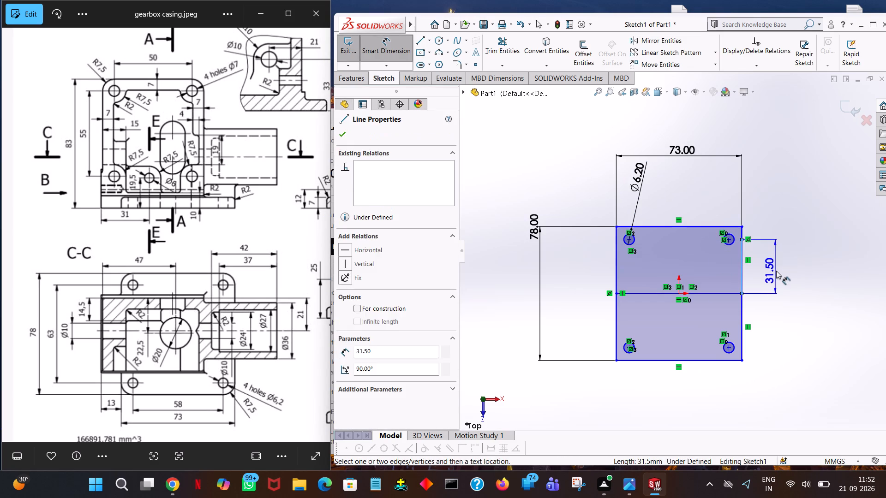
{"action": "left_click", "coordinate": [735, 257]}
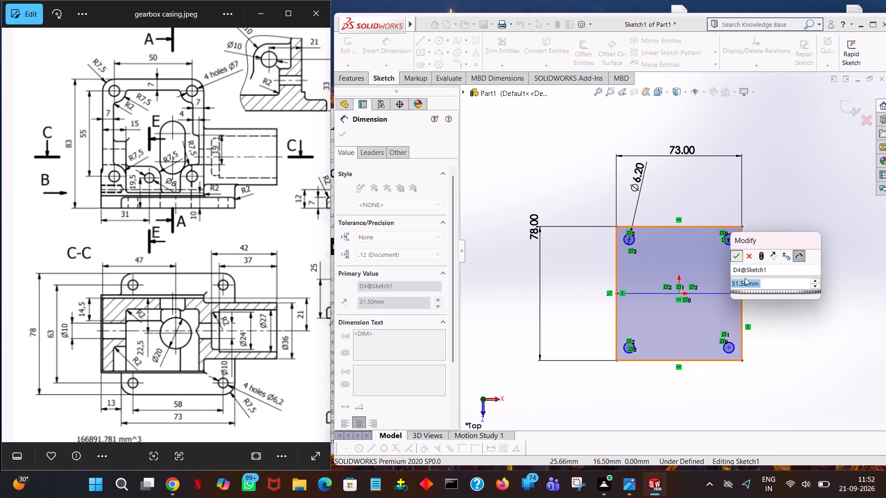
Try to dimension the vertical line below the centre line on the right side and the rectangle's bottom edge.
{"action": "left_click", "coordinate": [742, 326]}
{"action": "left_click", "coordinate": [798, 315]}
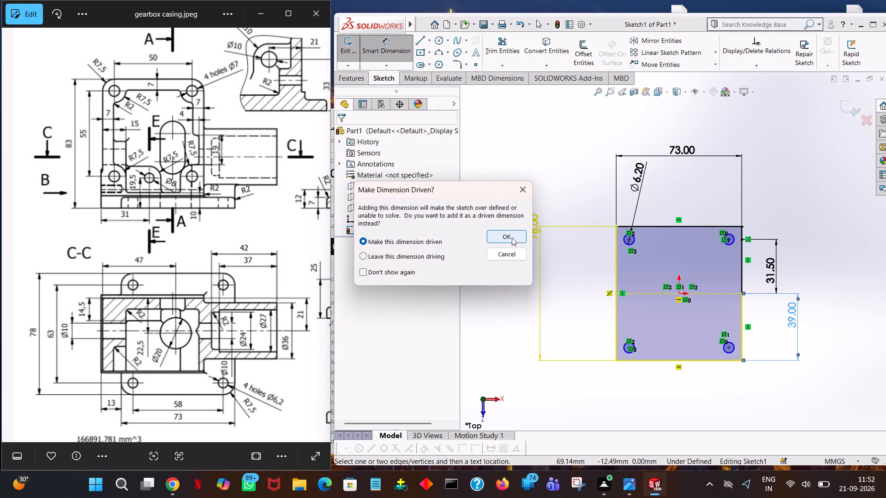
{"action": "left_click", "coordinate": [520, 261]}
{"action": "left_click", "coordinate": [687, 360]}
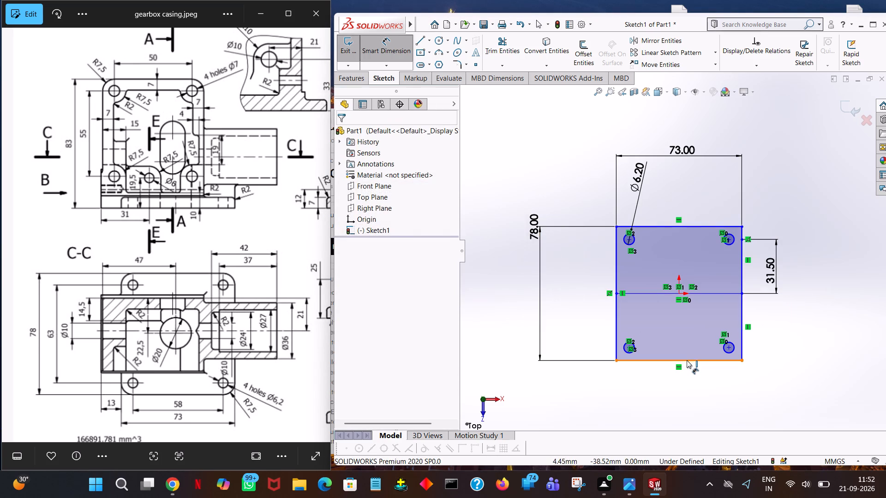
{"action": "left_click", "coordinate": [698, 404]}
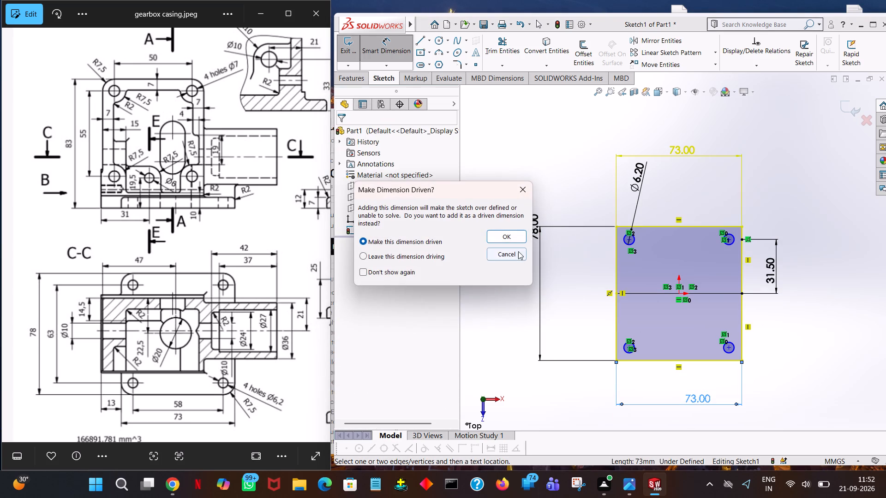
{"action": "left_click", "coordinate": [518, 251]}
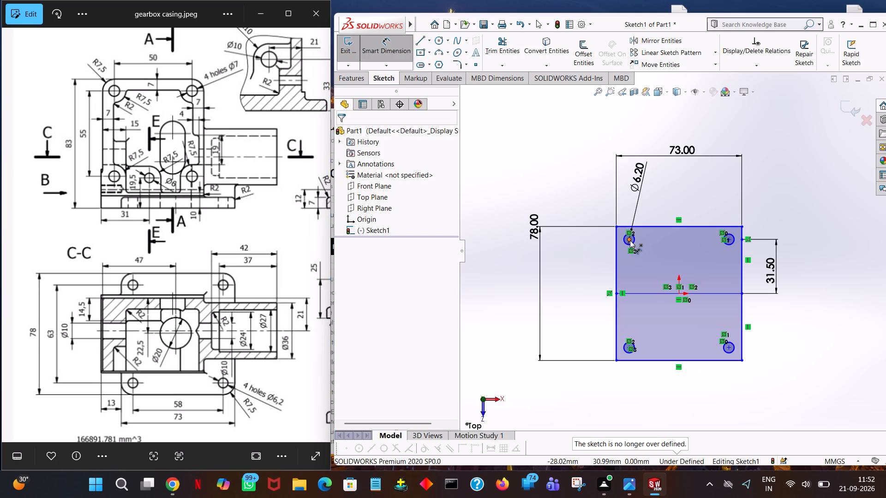
Dimension the vertical distance from the upper-left circle's centre to the origin as 31.5 mm.
{"action": "left_click", "coordinate": [629, 240]}
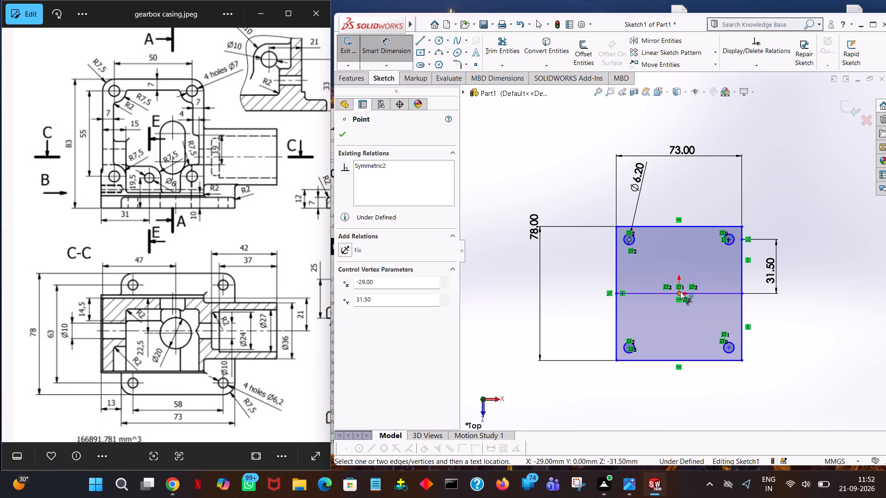
{"action": "left_click", "coordinate": [679, 291]}
{"action": "left_click", "coordinate": [569, 292]}
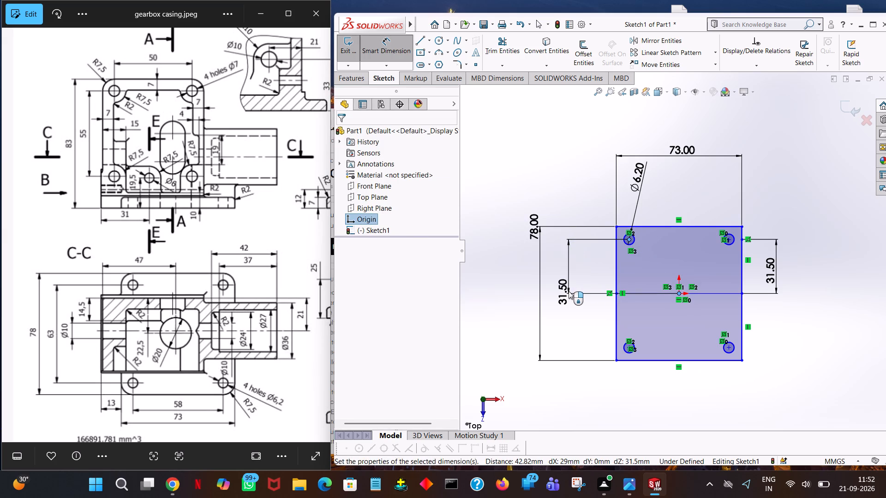
{"action": "left_click", "coordinate": [527, 277]}
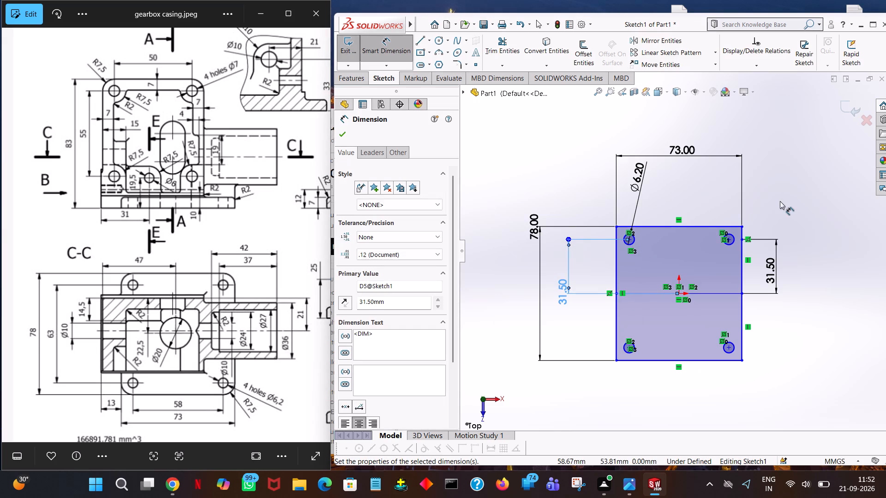
{"action": "left_click", "coordinate": [780, 201]}
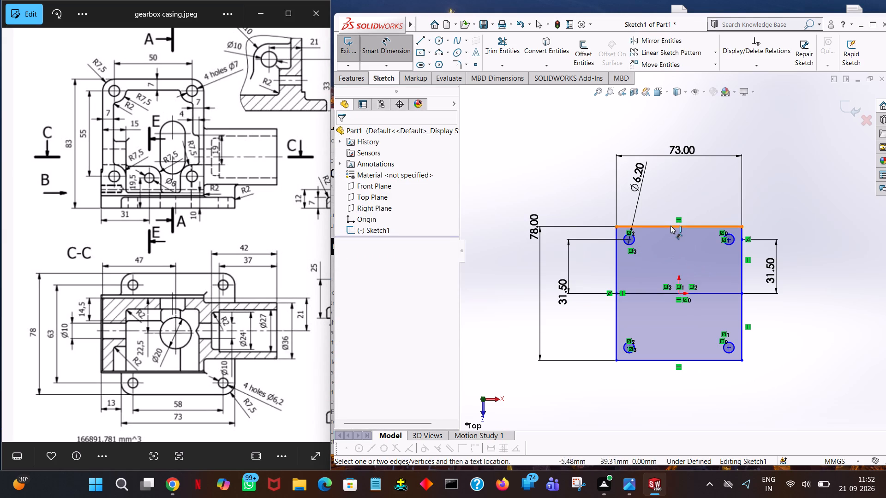
Dimension the distance from the rectangle's top edge to the origin as 39 mm.
{"action": "left_click", "coordinate": [670, 225]}
{"action": "left_click", "coordinate": [679, 294]}
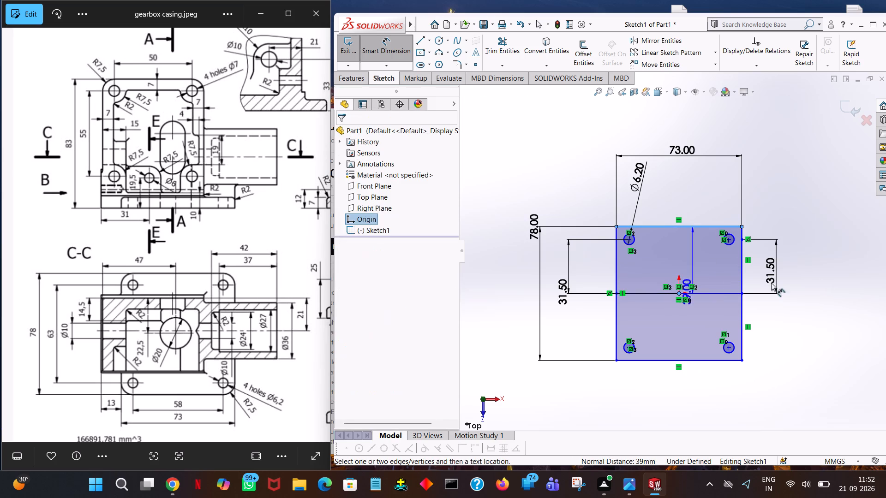
{"action": "left_click", "coordinate": [860, 277]}
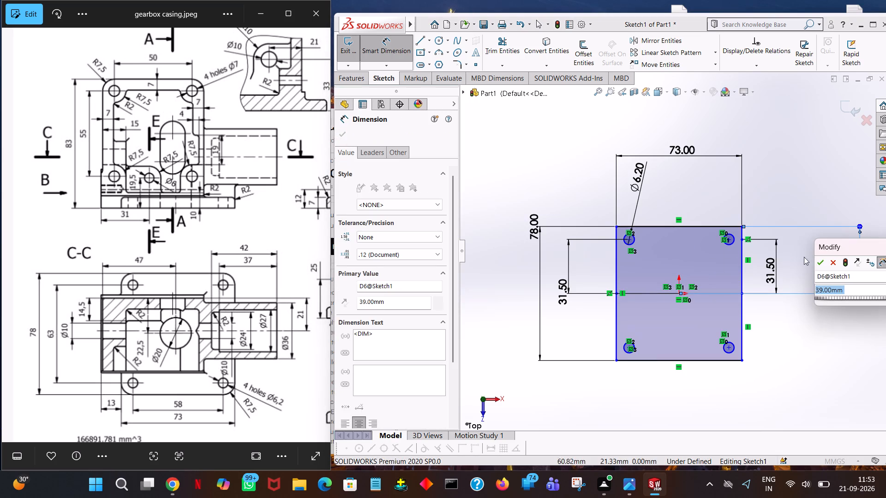
{"action": "left_click", "coordinate": [818, 263]}
{"action": "left_click", "coordinate": [812, 196]}
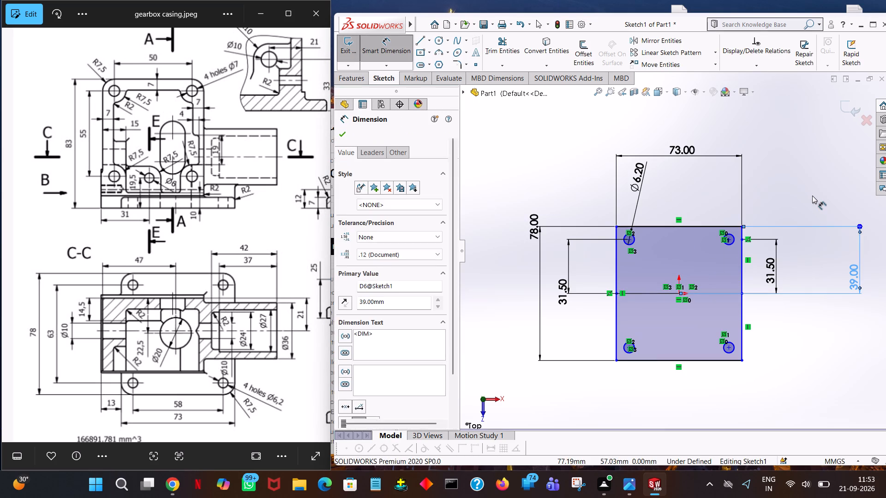
Dimension the horizontal distance from the rectangle's right side to the origin as 36.5 mm.
{"action": "left_click", "coordinate": [679, 293]}
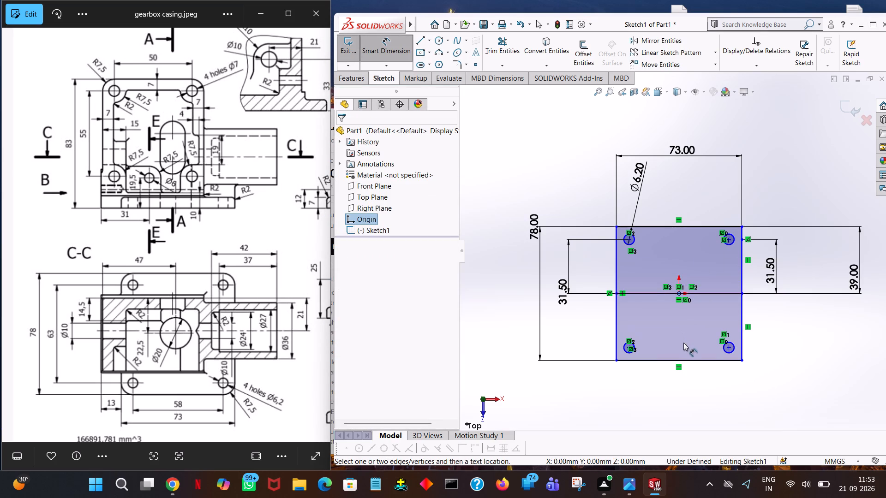
{"action": "left_click", "coordinate": [742, 336]}
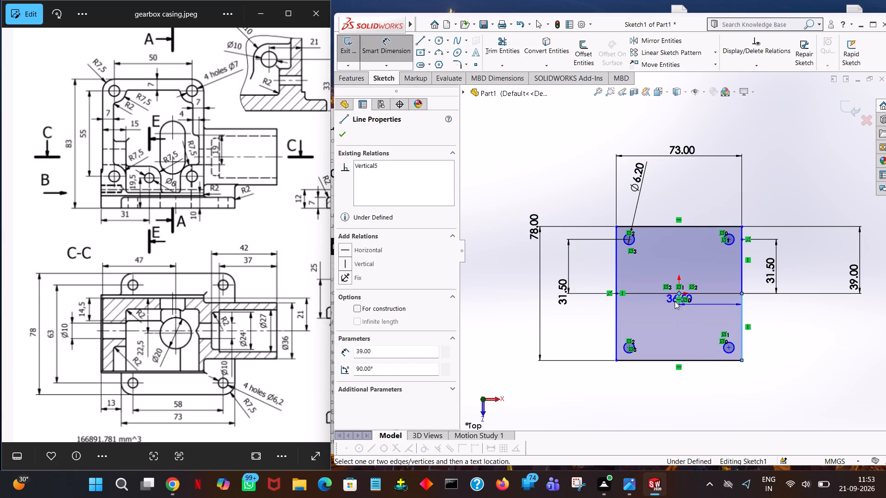
{"action": "left_click", "coordinate": [678, 293]}
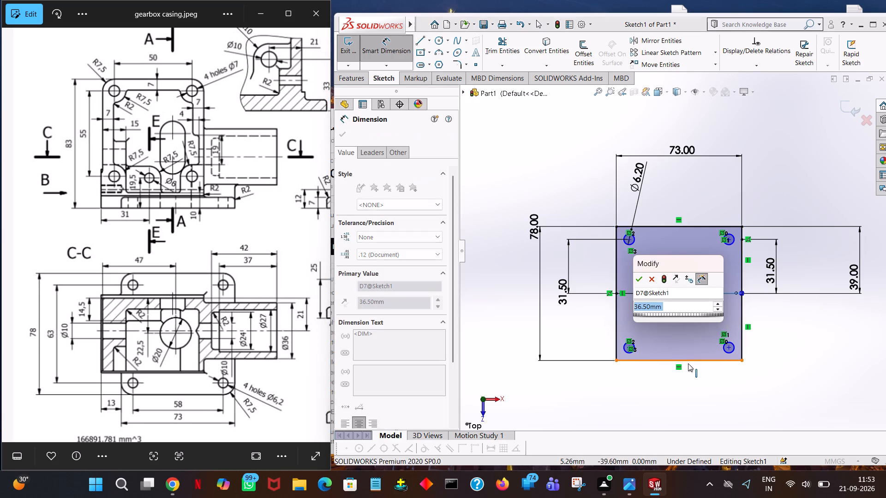
{"action": "left_click", "coordinate": [638, 280]}
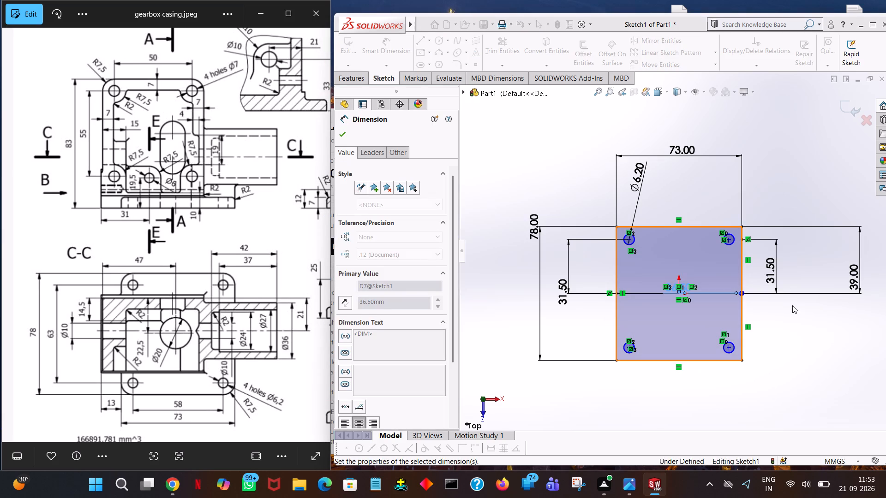
{"action": "left_click", "coordinate": [783, 334]}
{"action": "left_click", "coordinate": [802, 169]}
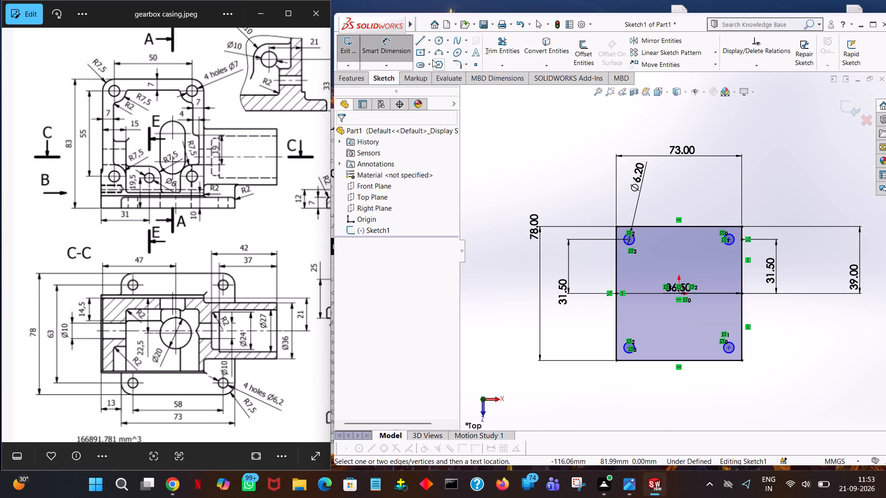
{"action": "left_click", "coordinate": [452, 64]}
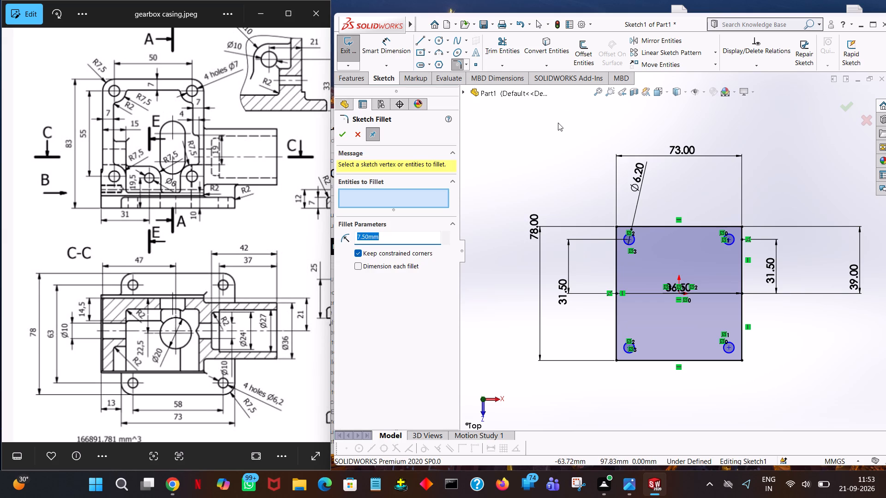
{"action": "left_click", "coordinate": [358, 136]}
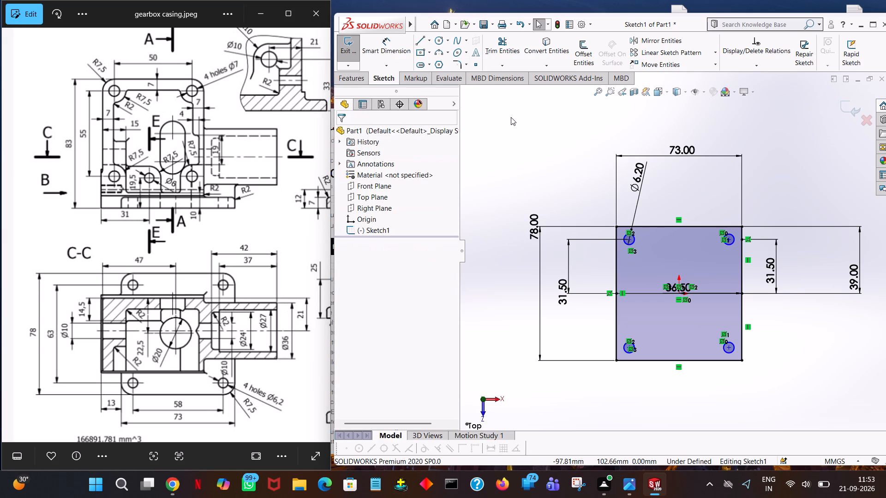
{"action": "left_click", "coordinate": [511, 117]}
Dimension the diameter of the upper-right circle as 6.2 mm.
{"action": "left_click", "coordinate": [381, 51]}
{"action": "left_click", "coordinate": [731, 232]}
{"action": "left_click", "coordinate": [746, 190]}
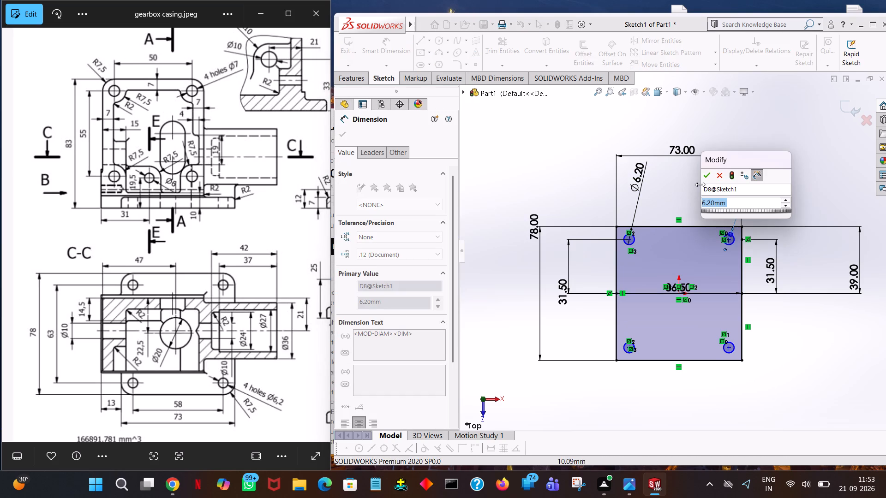
{"action": "left_click", "coordinate": [706, 177]}
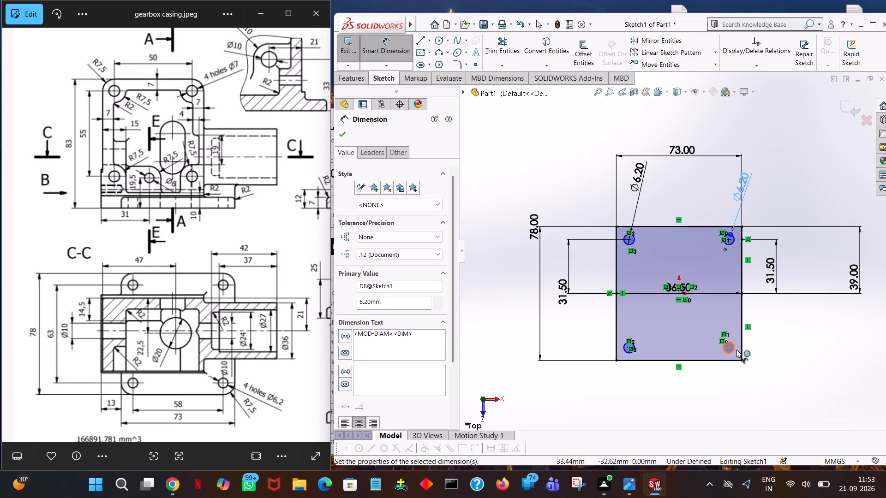
Add driven diameter dimensions to the lower-right and lower-left circles.
{"action": "left_click", "coordinate": [736, 349]}
{"action": "left_click", "coordinate": [781, 344]}
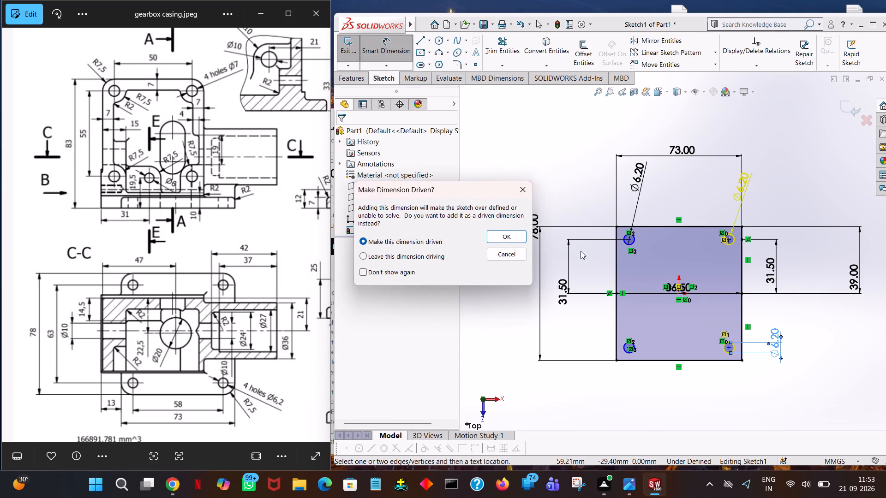
{"action": "left_click", "coordinate": [505, 236]}
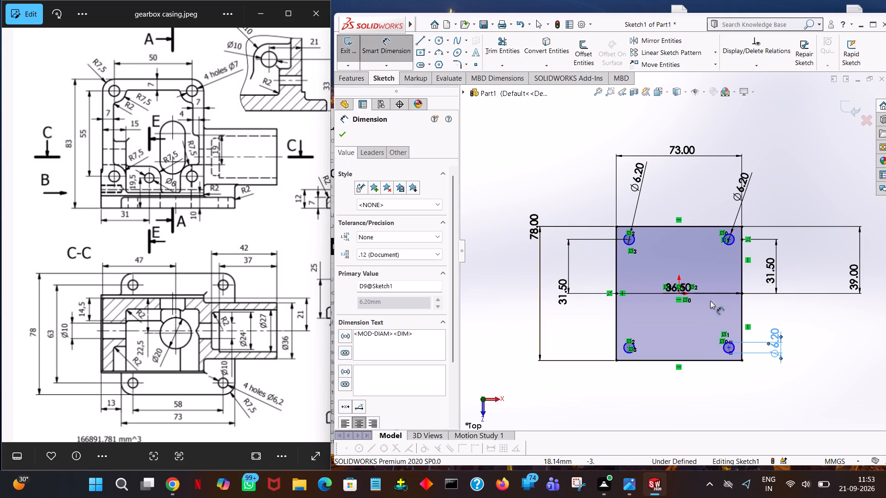
{"action": "left_click", "coordinate": [625, 344]}
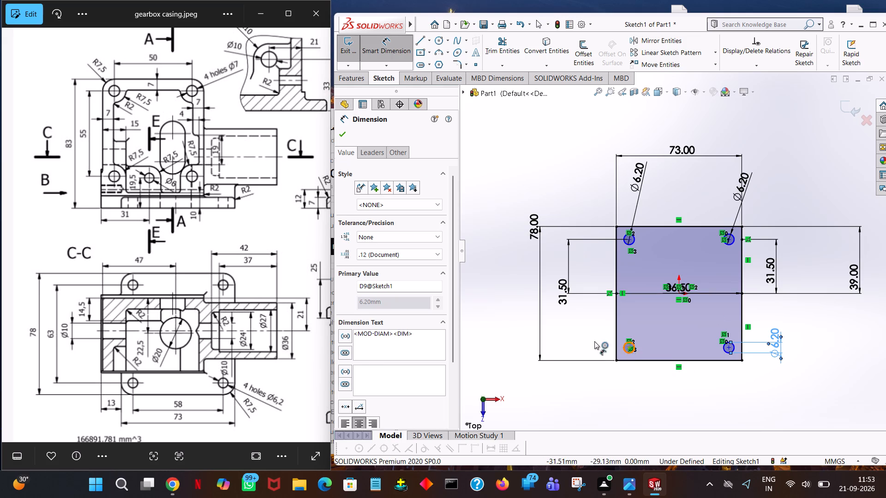
{"action": "left_click", "coordinate": [591, 341]}
{"action": "left_click", "coordinate": [503, 234]}
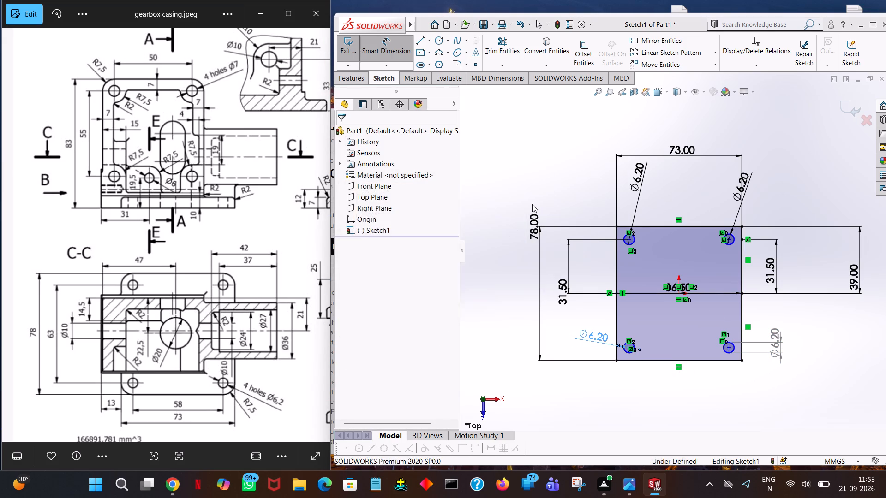
{"action": "left_click", "coordinate": [574, 154]}
{"action": "double_click", "coordinate": [578, 155]}
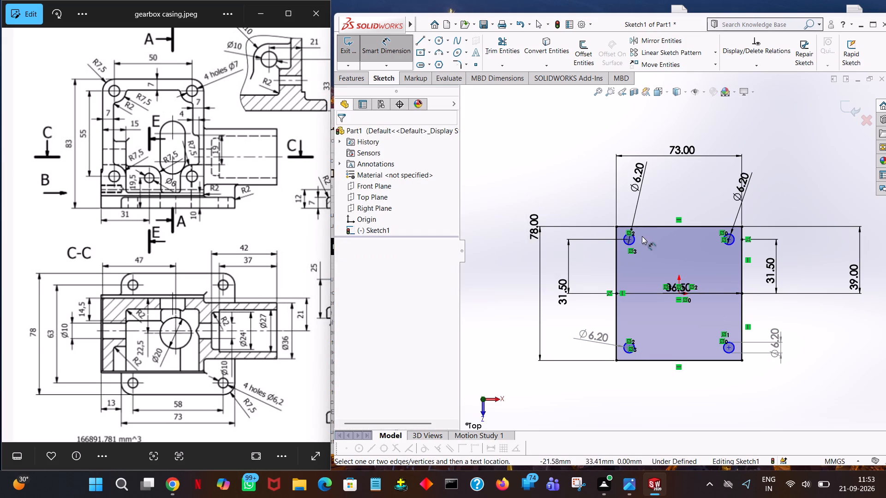
Dimension the diagonal distance from the upper-left circle's centre to the origin as 42.82 mm.
{"action": "left_click", "coordinate": [631, 244]}
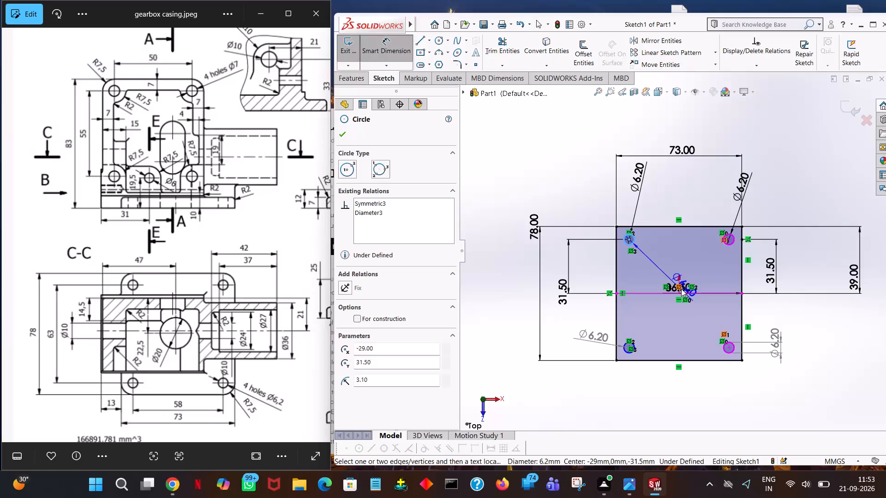
{"action": "left_click", "coordinate": [678, 291]}
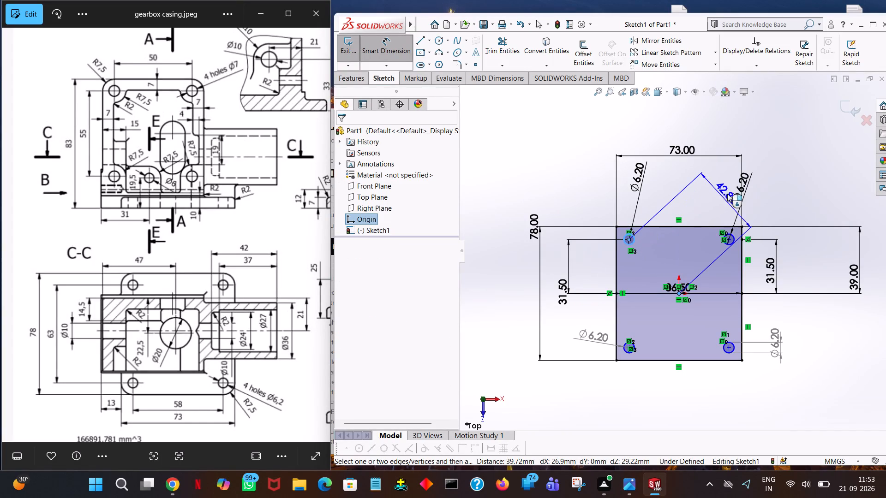
{"action": "left_click", "coordinate": [780, 163]}
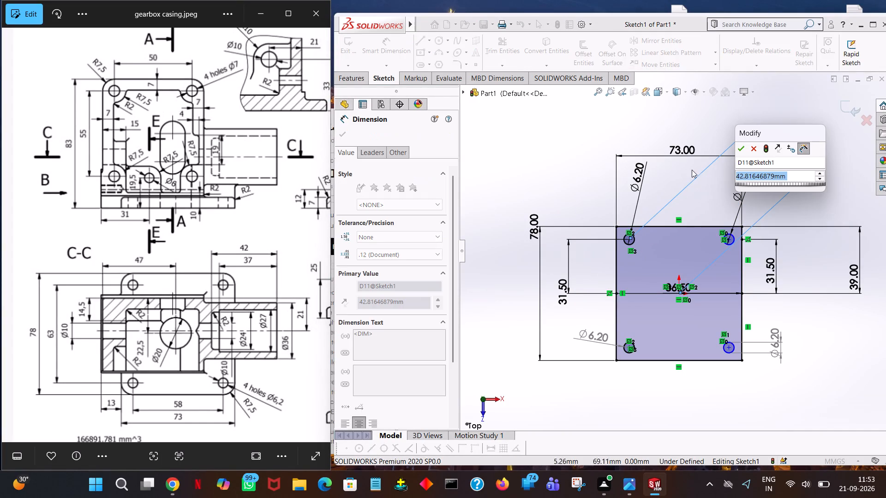
{"action": "left_click", "coordinate": [739, 149]}
{"action": "left_click", "coordinate": [652, 106]}
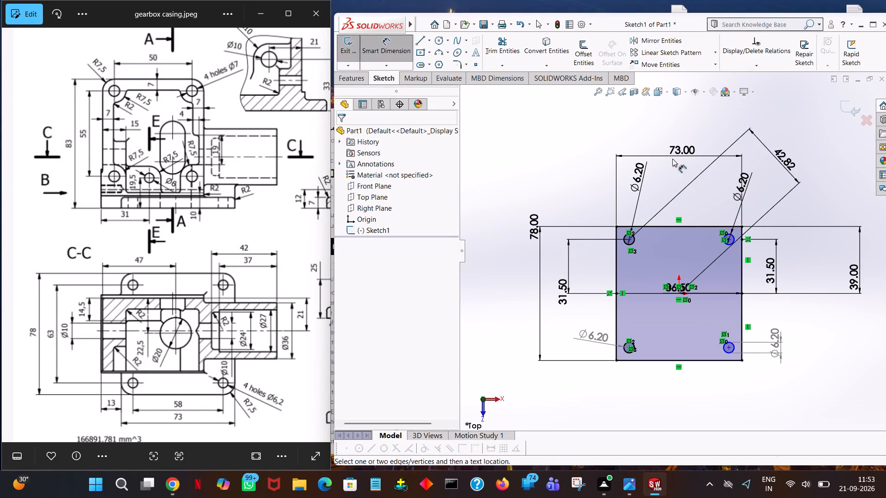
Dimension the diagonal distance from the lower-right circle's centre to the origin as 42.82 mm.
{"action": "left_click", "coordinate": [731, 344]}
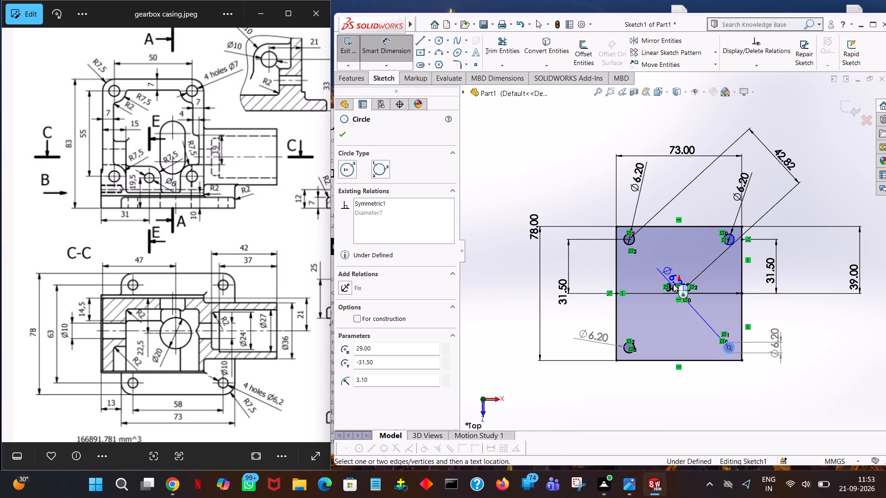
{"action": "left_click", "coordinate": [679, 293]}
{"action": "left_click", "coordinate": [619, 404]}
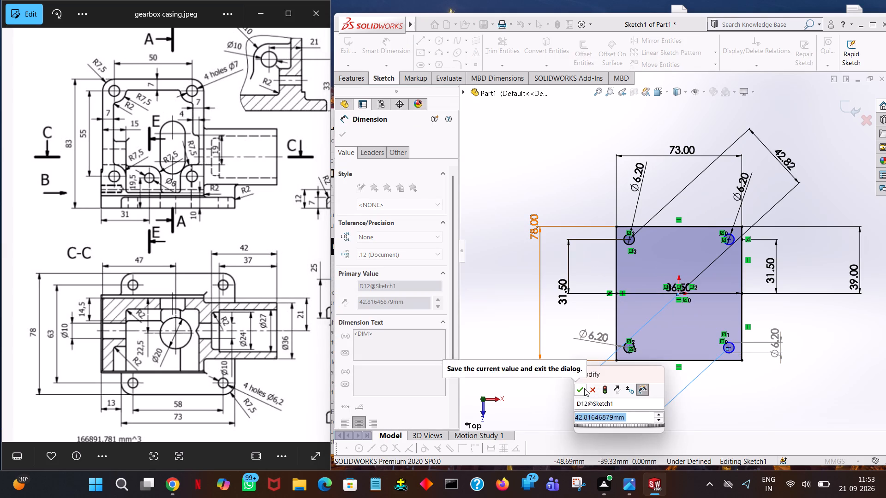
{"action": "left_click", "coordinate": [582, 389]}
{"action": "left_click", "coordinate": [587, 187]}
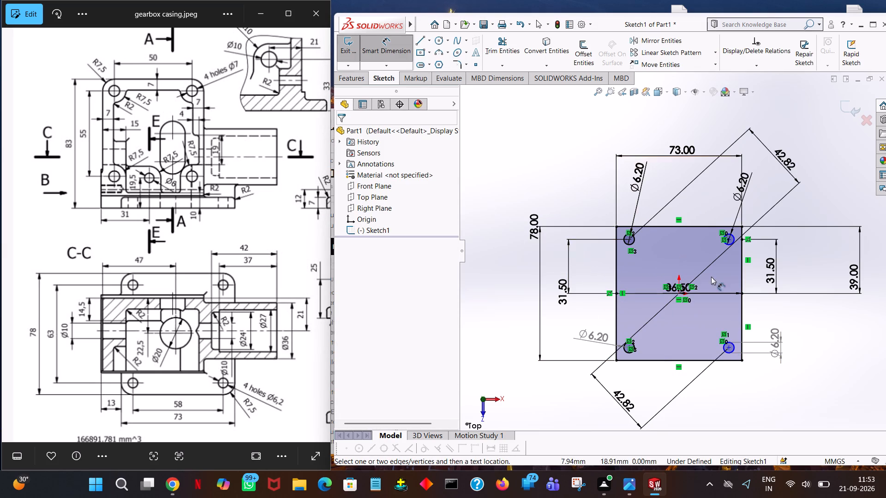
Dimension the vertical distance from the lower-right circle's centre to the origin as 31.5 mm.
{"action": "left_click", "coordinate": [729, 347]}
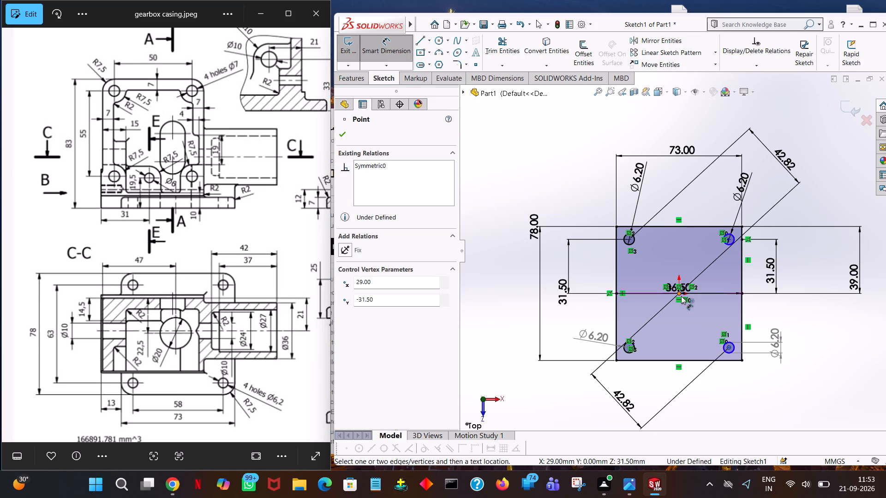
{"action": "left_click", "coordinate": [680, 293]}
{"action": "left_click", "coordinate": [835, 319]}
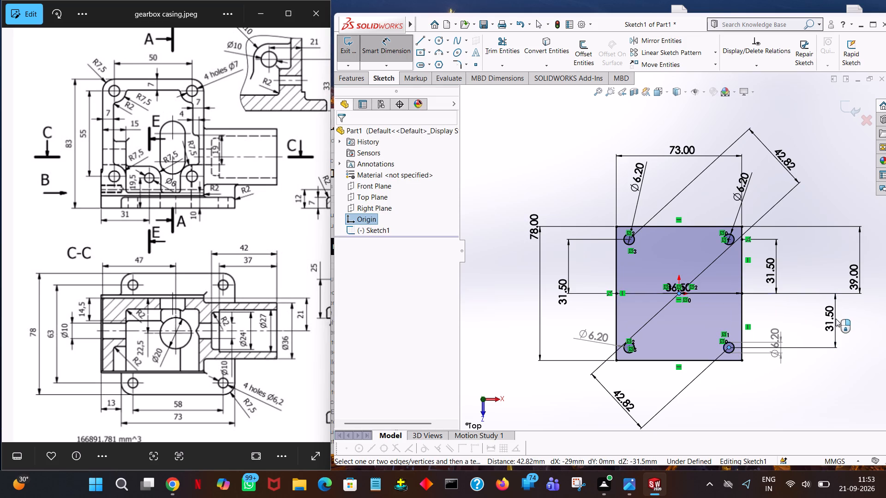
{"action": "left_click", "coordinate": [799, 302]}
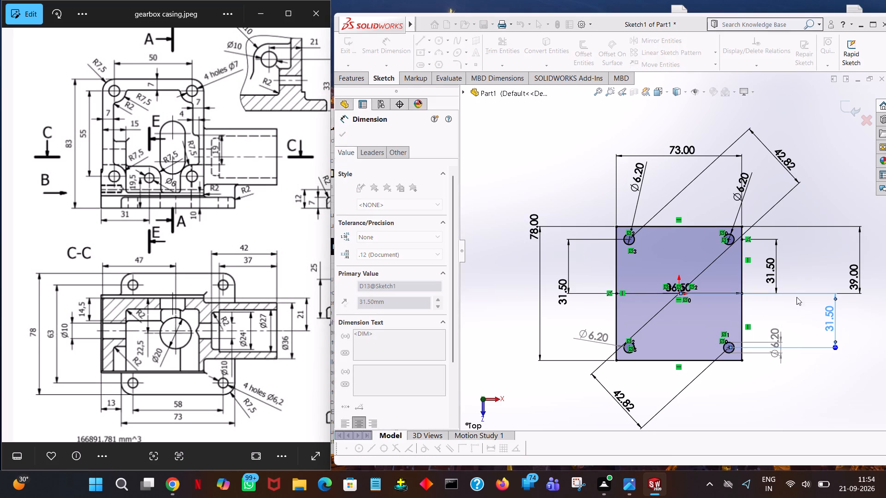
{"action": "left_click", "coordinate": [812, 163]}
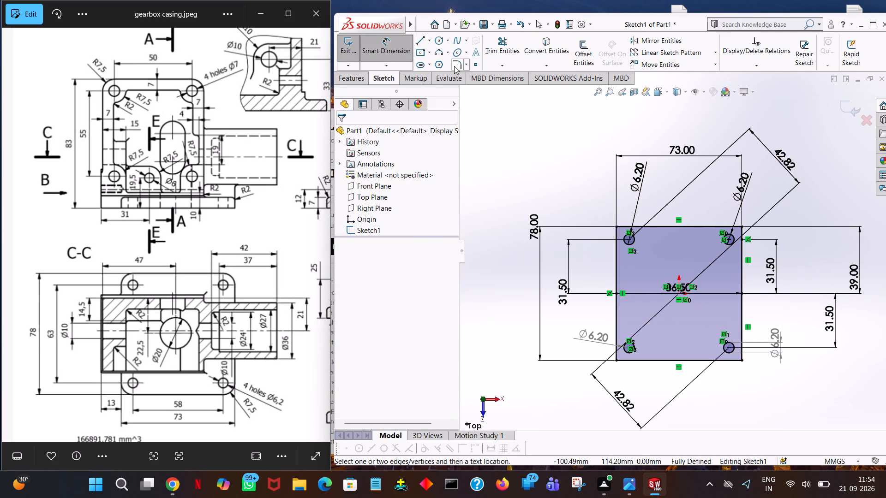
Round all four corners of the rectangle with 7.5 mm sketch fillets, keeping constrained corners.
{"action": "left_click", "coordinate": [454, 66]}
{"action": "left_click", "coordinate": [615, 226]}
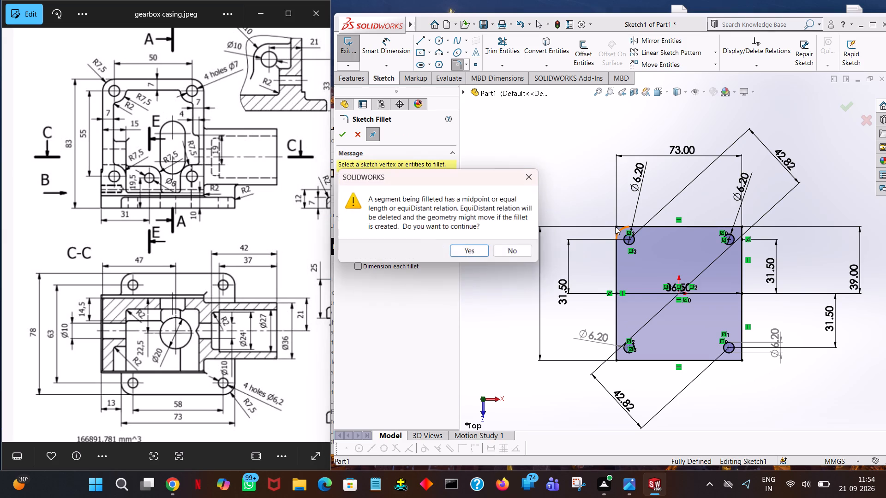
{"action": "left_click", "coordinate": [475, 250]}
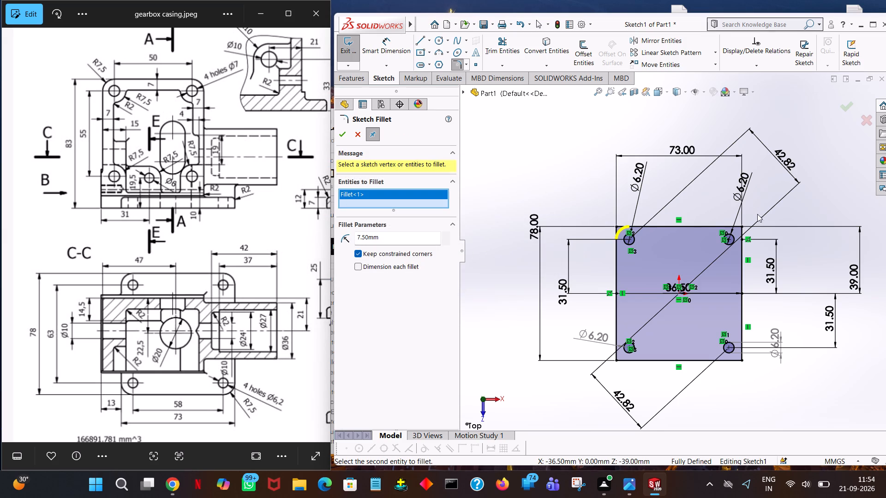
{"action": "left_click", "coordinate": [742, 227]}
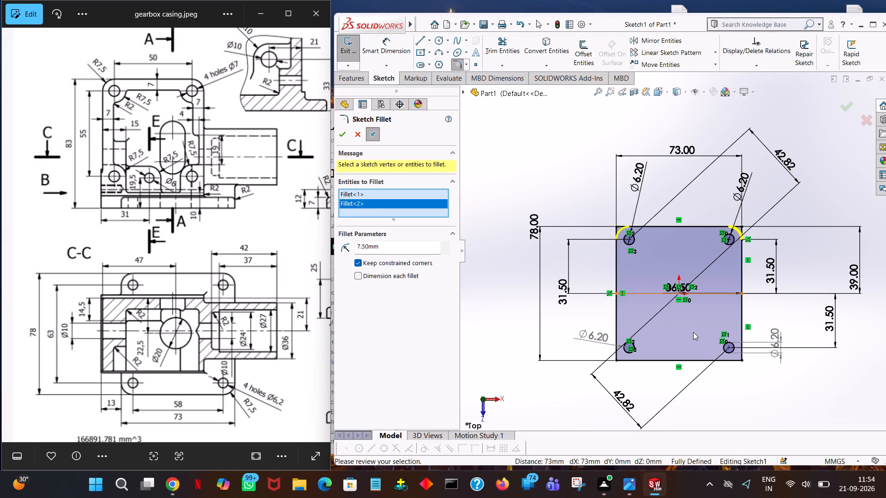
{"action": "left_click", "coordinate": [617, 361]}
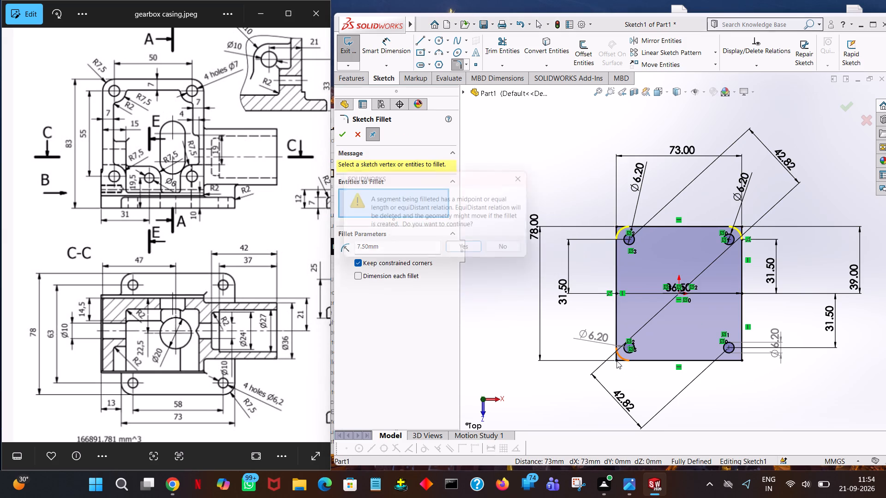
{"action": "left_click", "coordinate": [480, 249]}
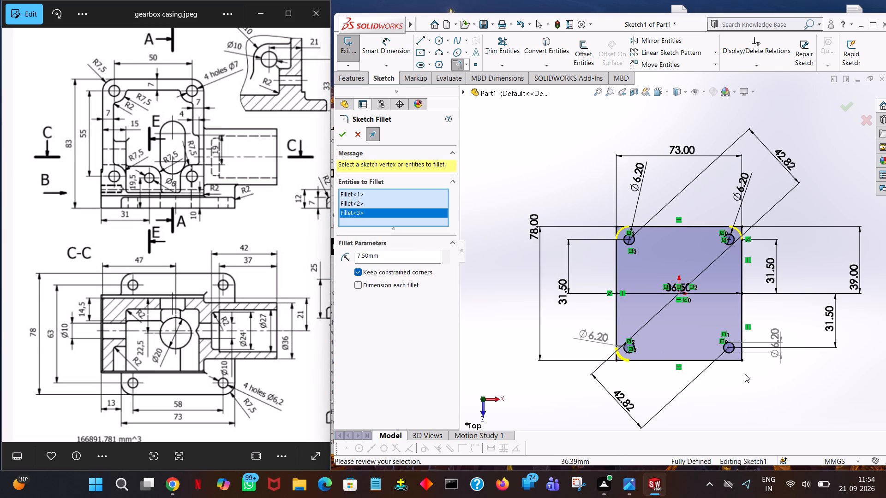
{"action": "left_click", "coordinate": [743, 360]}
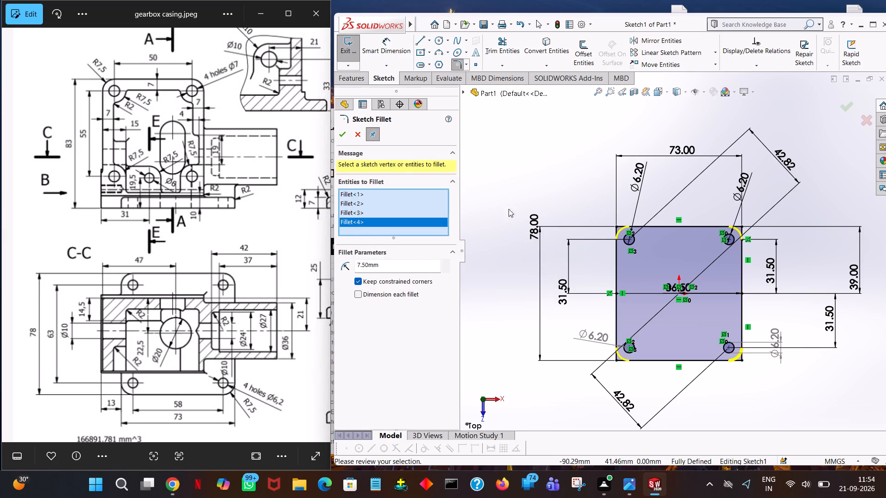
{"action": "left_click", "coordinate": [339, 130]}
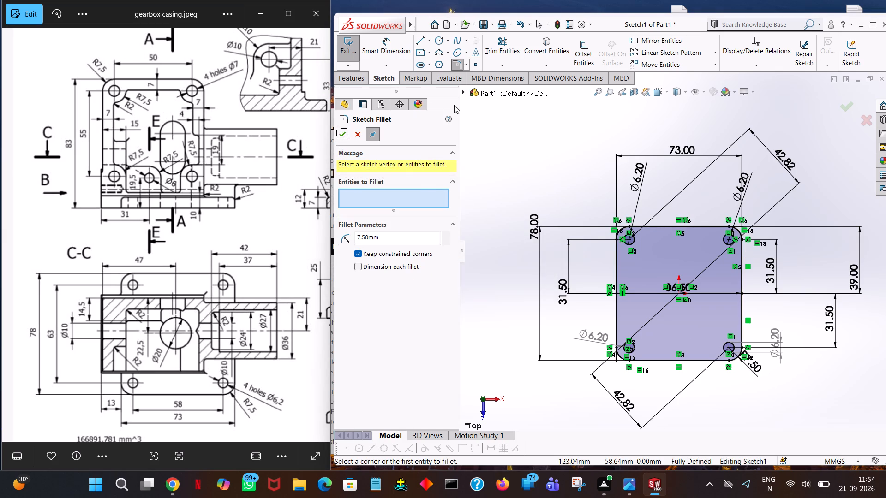
{"action": "left_click", "coordinate": [479, 109]}
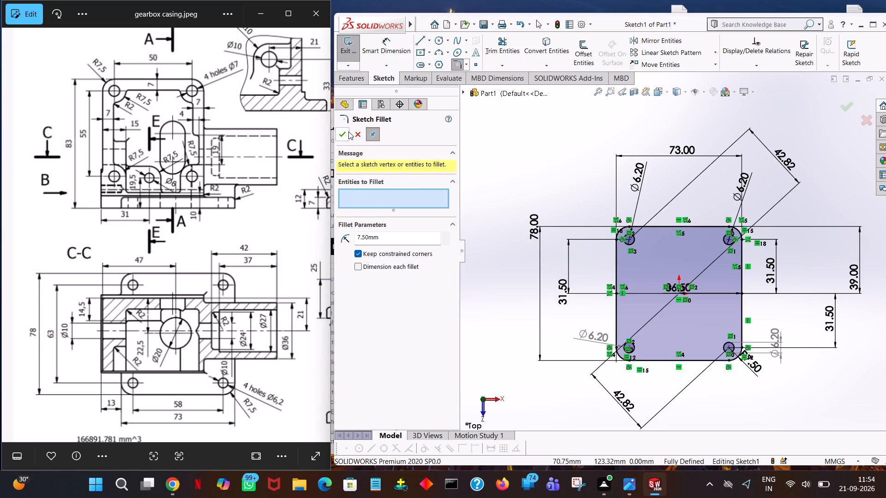
{"action": "left_click", "coordinate": [348, 131]}
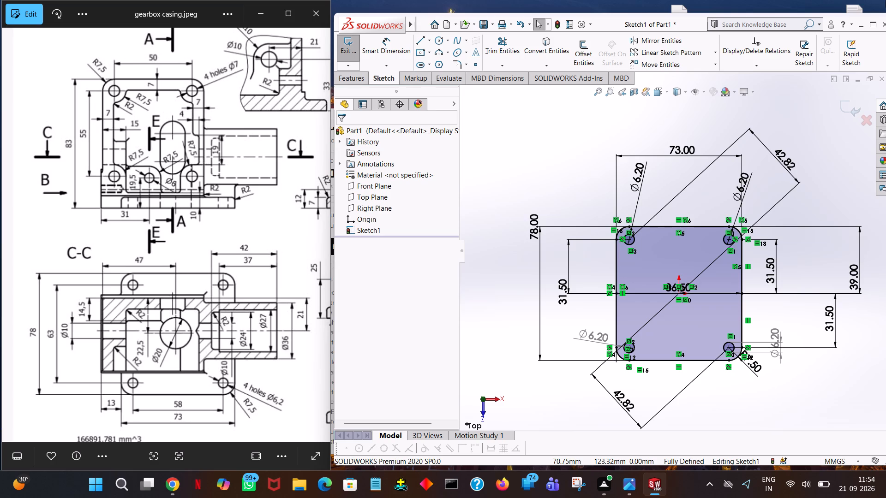
Extrude both halves of the flange profile as a 10 mm blind boss, leaving the four circles as holes.
{"action": "left_click", "coordinate": [343, 75]}
{"action": "left_click", "coordinate": [345, 61]}
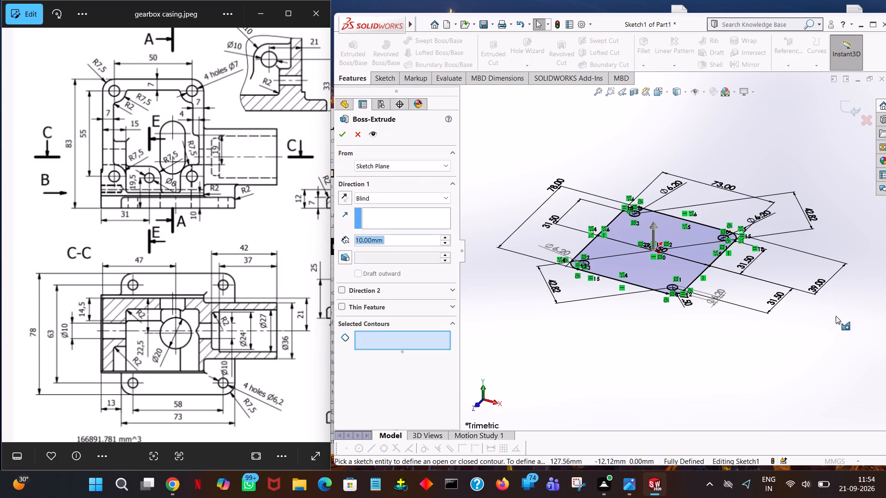
{"action": "left_click", "coordinate": [673, 265]}
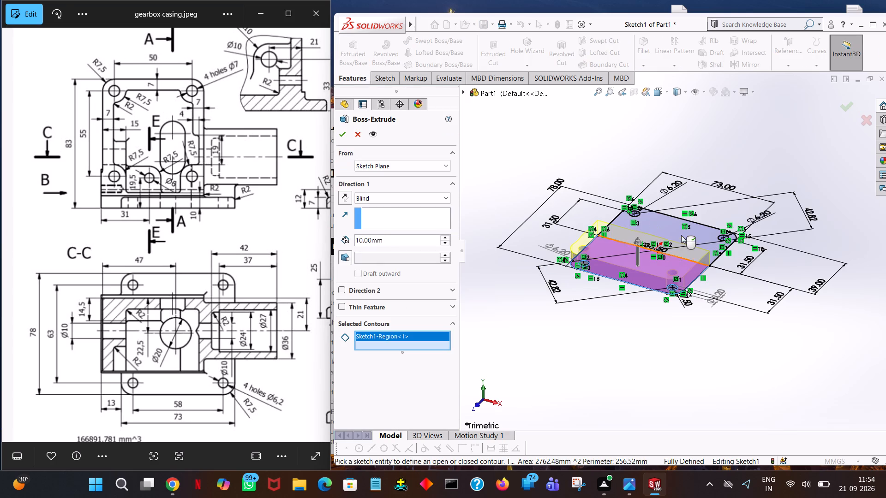
{"action": "left_click", "coordinate": [682, 231]}
{"action": "middle_click_drag", "start_coordinate": [761, 148], "coordinate": [763, 169]}
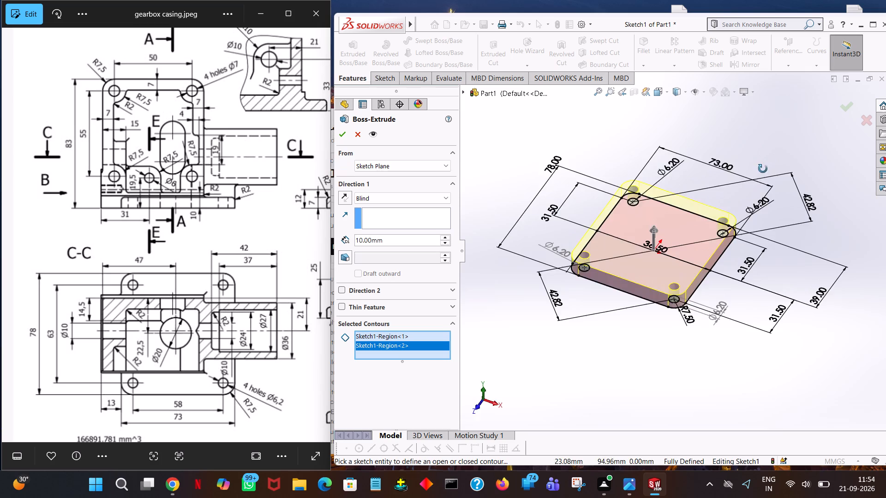
{"action": "middle_click_drag", "start_coordinate": [763, 169], "coordinate": [760, 241]}
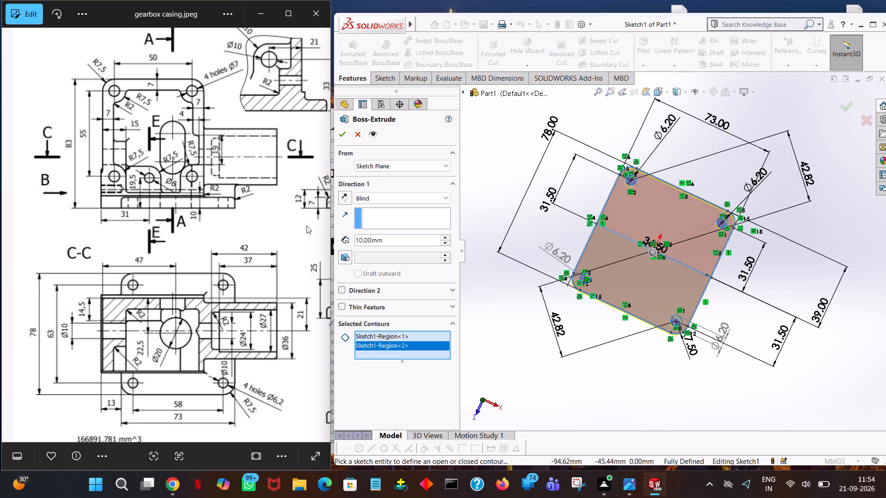
{"action": "left_click", "coordinate": [344, 134]}
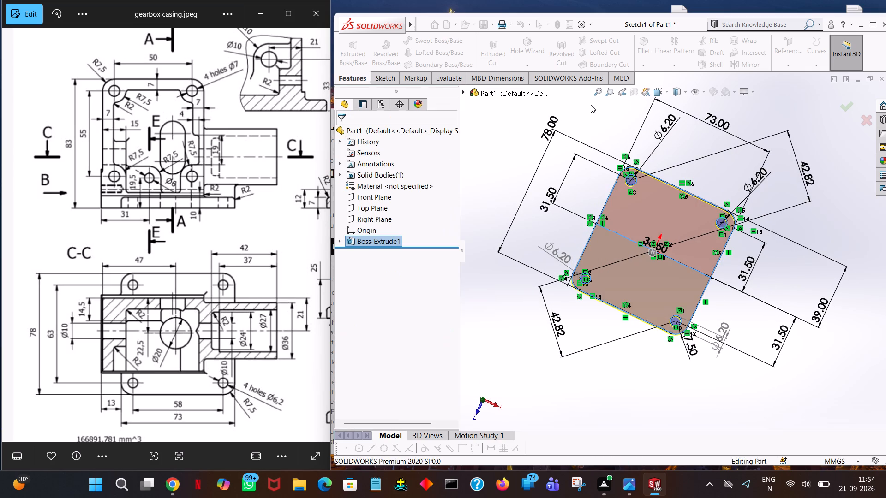
{"action": "left_click", "coordinate": [593, 102]}
Inspect the extruded flange and examine the casing drawing's A-A section, front view and C-C section for the dimensions of the body.
{"action": "middle_click_drag", "start_coordinate": [773, 178], "coordinate": [773, 77]}
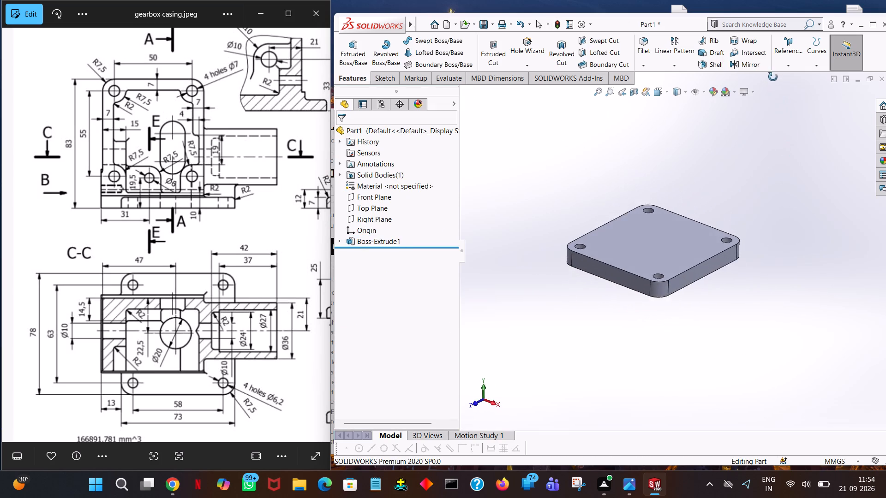
{"action": "middle_click_drag", "start_coordinate": [773, 77], "coordinate": [801, 140]}
{"action": "left_click_drag", "start_coordinate": [218, 231], "coordinate": [2, 207]}
{"action": "left_click_drag", "start_coordinate": [189, 259], "coordinate": [54, 131]}
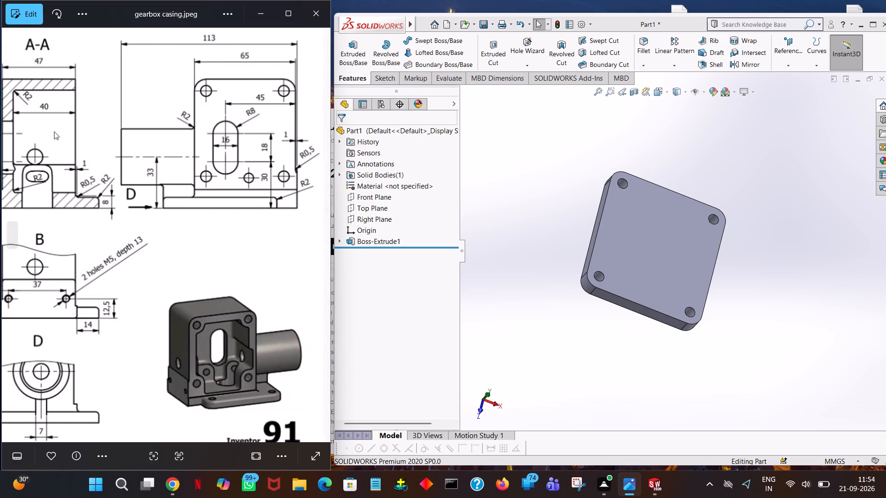
{"action": "left_click_drag", "start_coordinate": [54, 131], "coordinate": [152, 178]}
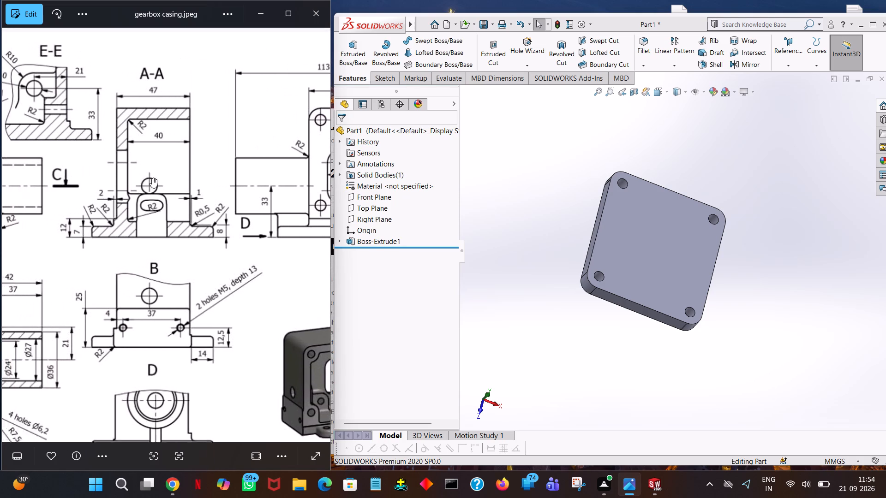
{"action": "left_click_drag", "start_coordinate": [152, 178], "coordinate": [317, 225]}
{"action": "left_click_drag", "start_coordinate": [137, 192], "coordinate": [250, 217]}
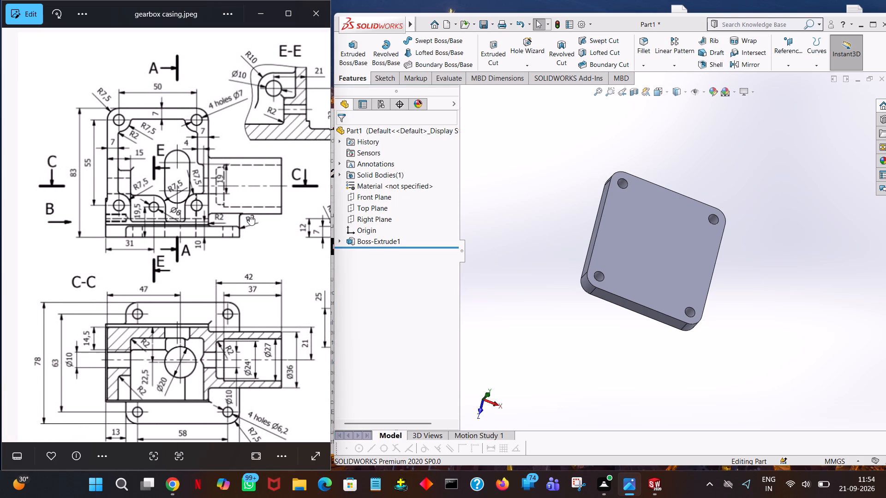
{"action": "left_click_drag", "start_coordinate": [250, 217], "coordinate": [242, 194]}
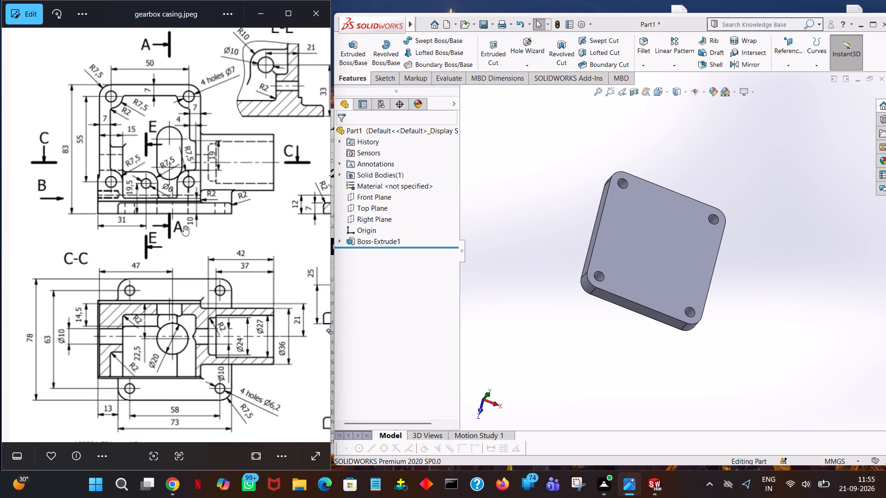
Examine the drawing's A-A section, view B, outer side view and pictorial view for the body's width, length and wall dimensions.
{"action": "left_click_drag", "start_coordinate": [267, 218], "coordinate": [162, 295]}
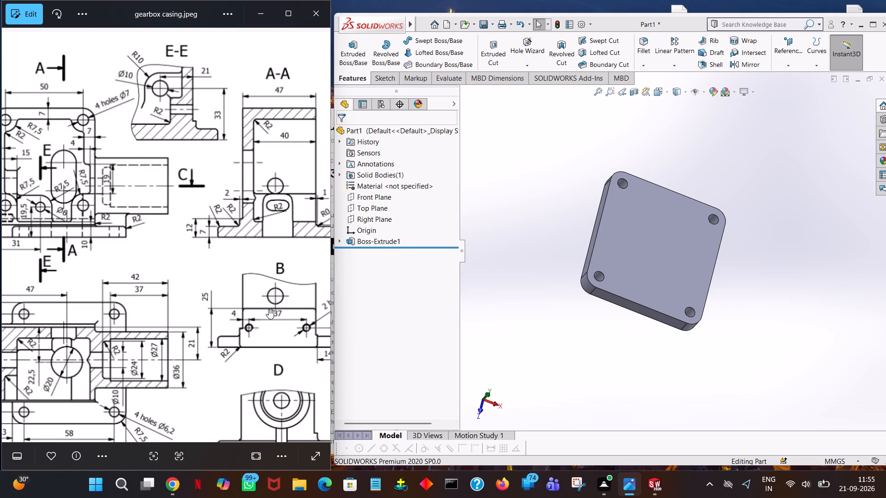
{"action": "left_click_drag", "start_coordinate": [226, 303], "coordinate": [223, 174]}
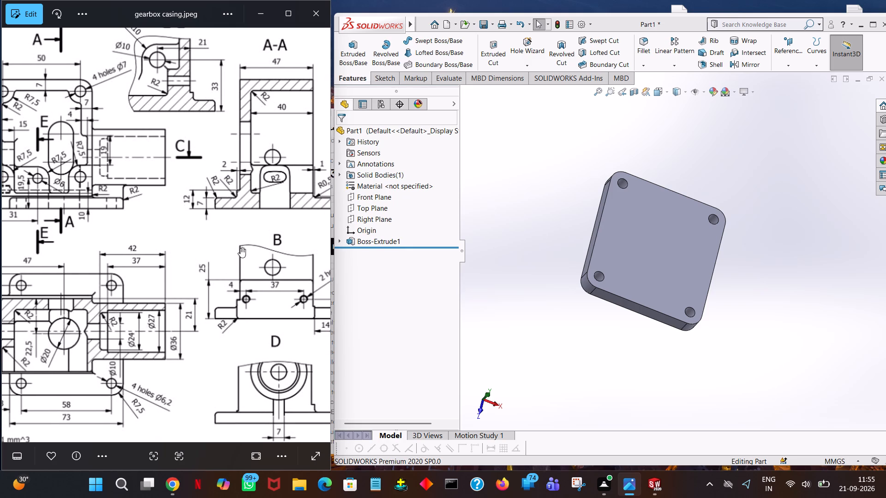
{"action": "left_click_drag", "start_coordinate": [273, 294], "coordinate": [0, 303]}
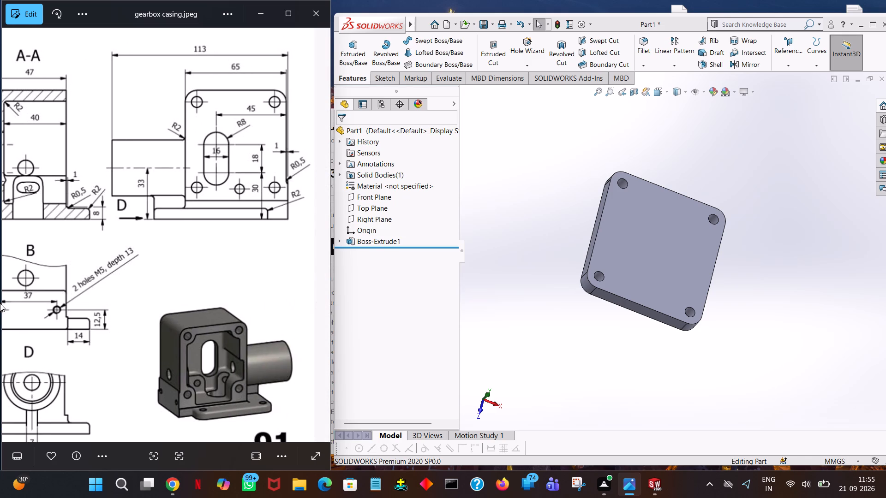
{"action": "left_click_drag", "start_coordinate": [0, 303], "coordinate": [0, 297]}
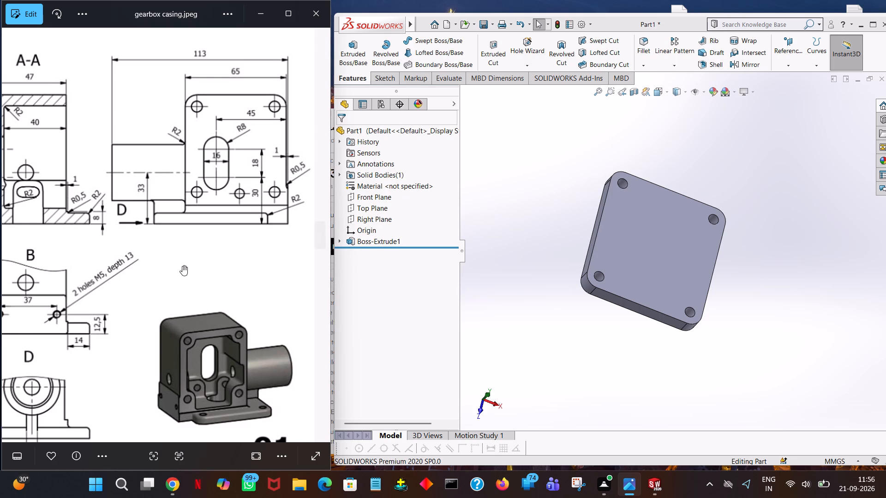
{"action": "left_click_drag", "start_coordinate": [81, 274], "coordinate": [205, 272]}
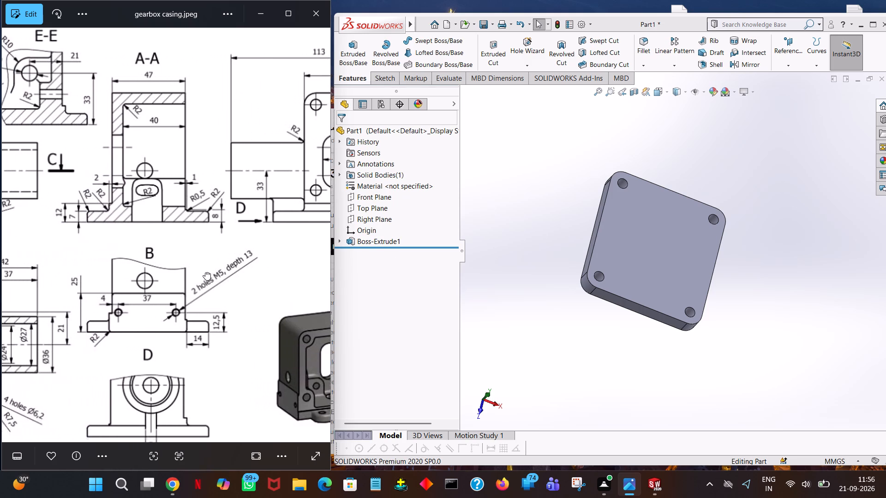
{"action": "left_click_drag", "start_coordinate": [205, 272], "coordinate": [114, 144]}
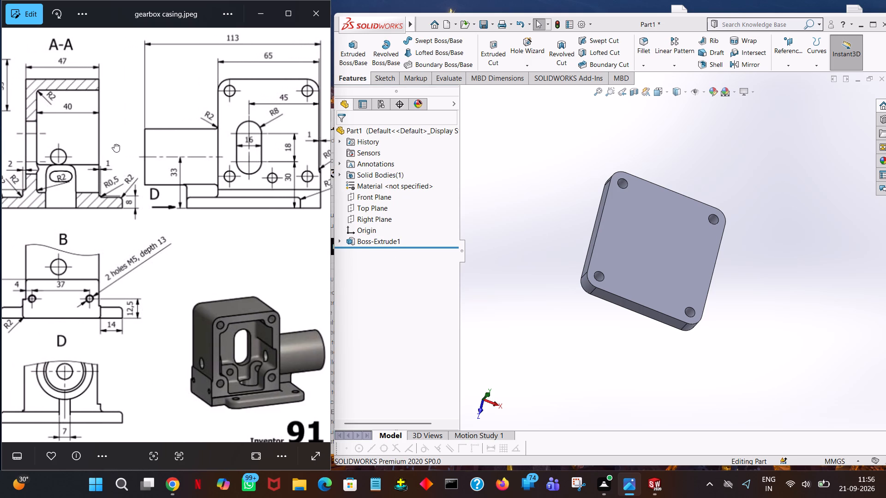
{"action": "left_click_drag", "start_coordinate": [114, 144], "coordinate": [116, 150]}
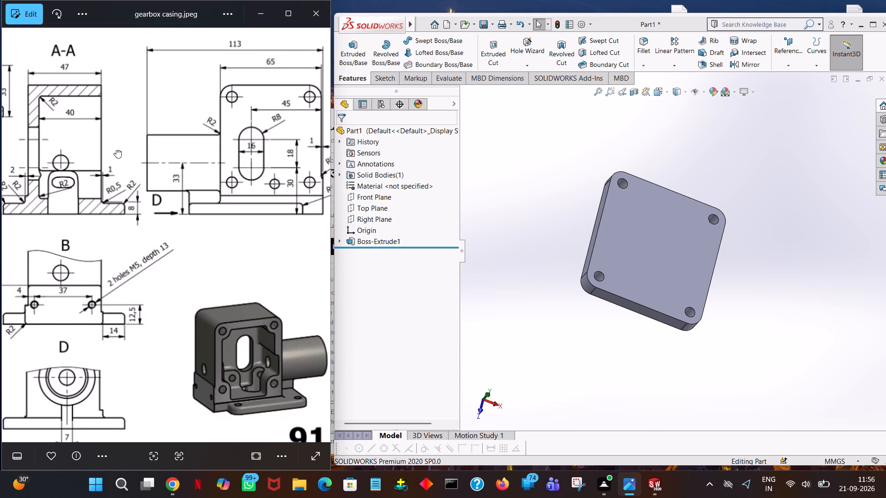
{"action": "left_click_drag", "start_coordinate": [116, 150], "coordinate": [154, 157]}
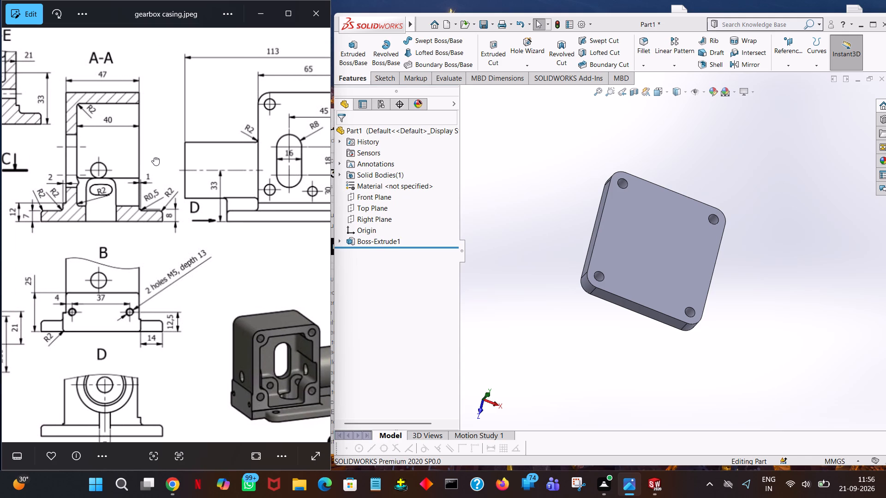
{"action": "left_click_drag", "start_coordinate": [154, 157], "coordinate": [30, 137]}
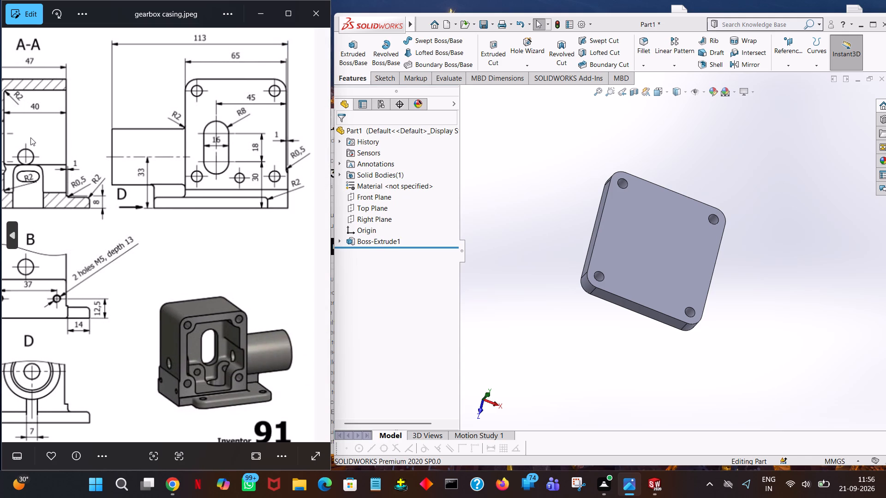
{"action": "left_click_drag", "start_coordinate": [30, 137], "coordinate": [40, 138]}
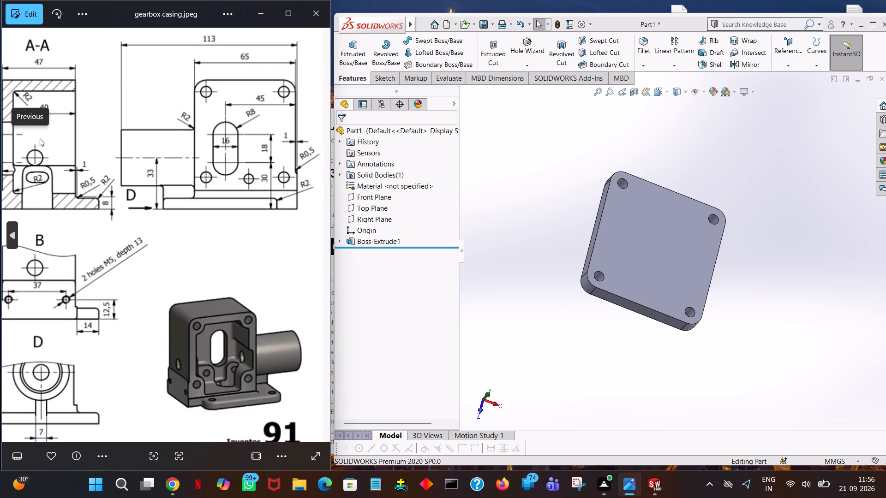
{"action": "left_click_drag", "start_coordinate": [40, 138], "coordinate": [41, 138]}
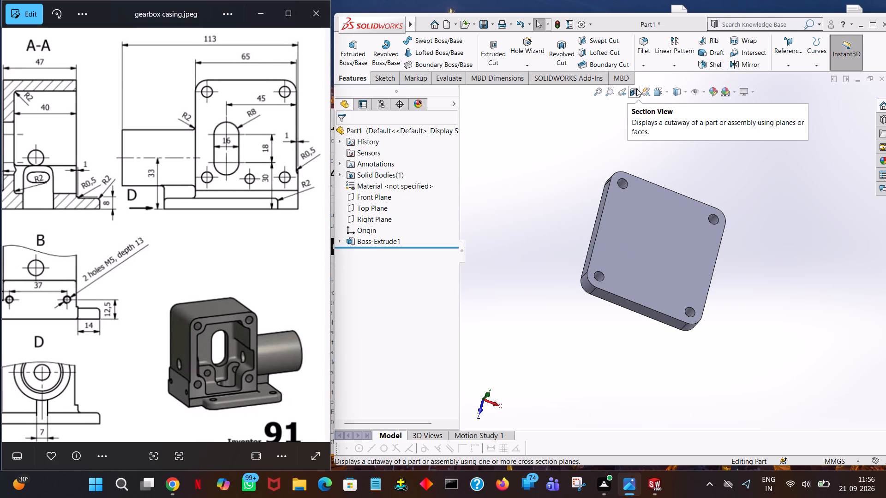
Compare the flange in isometric orientation with the drawing's front view, C-C section and A-A section for the body's position on it.
{"action": "key", "text": "ctrl+7"}
{"action": "left_click", "coordinate": [524, 174]}
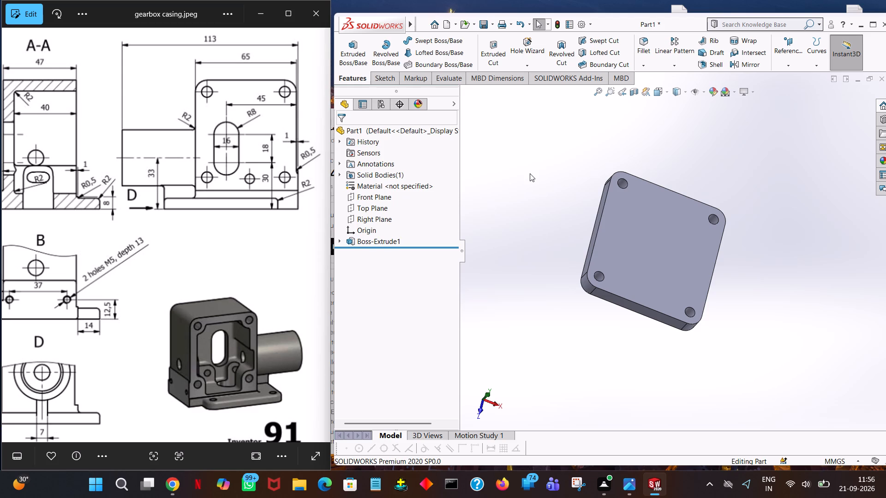
{"action": "key", "text": "ctrl+7"}
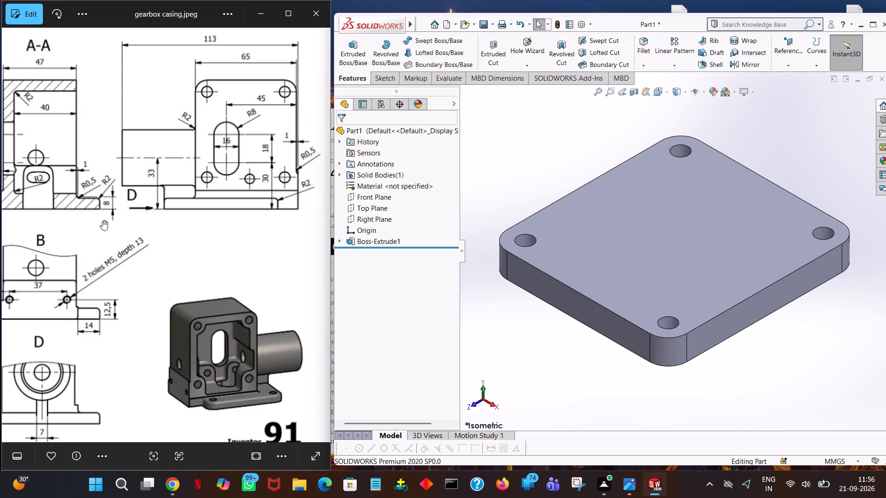
{"action": "middle_click_drag", "start_coordinate": [221, 264], "coordinate": [222, 264]}
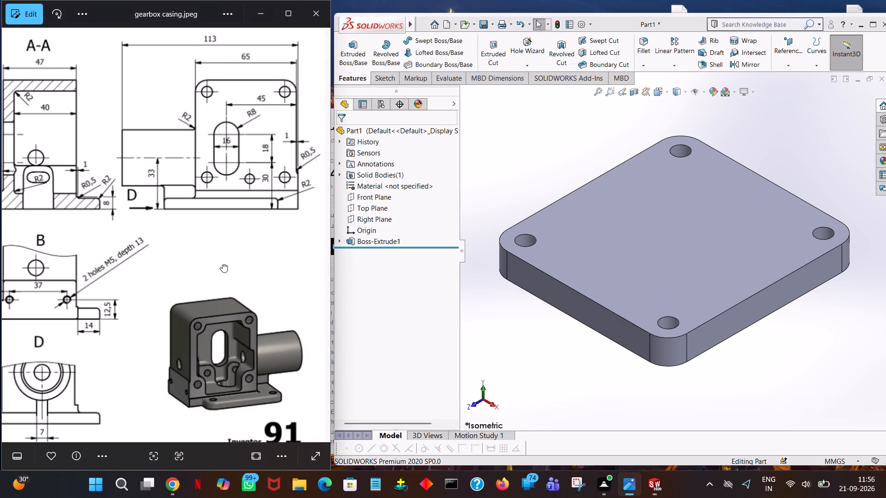
{"action": "middle_click_drag", "start_coordinate": [222, 264], "coordinate": [379, 277]}
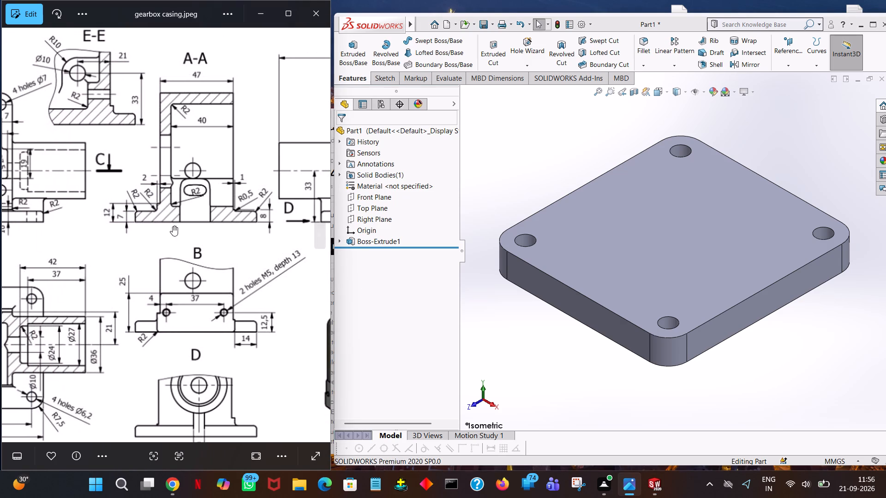
{"action": "middle_click_drag", "start_coordinate": [95, 243], "coordinate": [268, 168]}
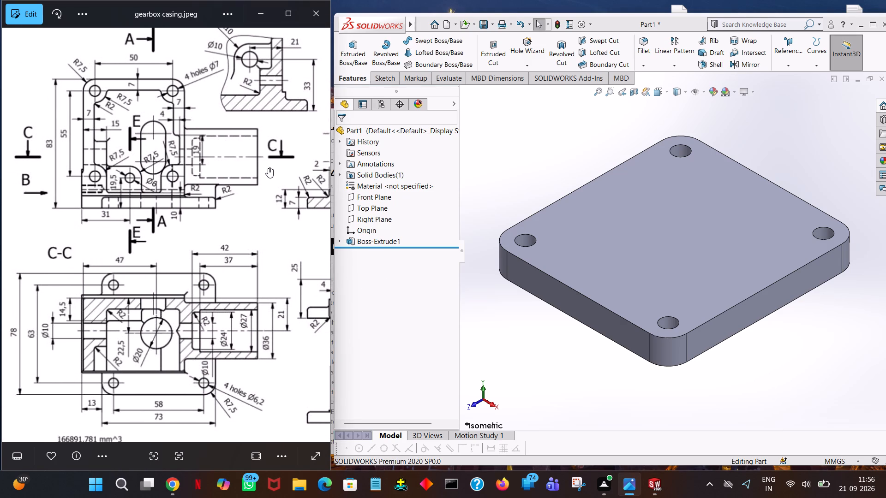
{"action": "middle_click_drag", "start_coordinate": [268, 168], "coordinate": [263, 191]}
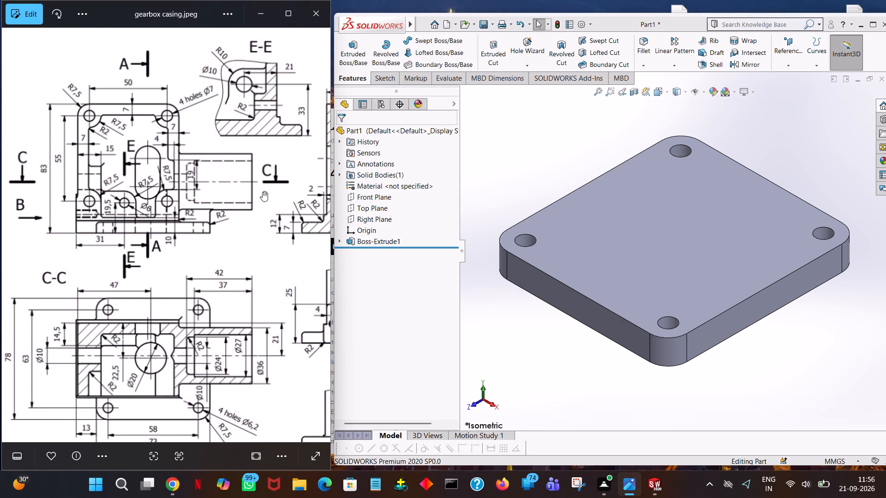
{"action": "middle_click_drag", "start_coordinate": [263, 191], "coordinate": [253, 228]}
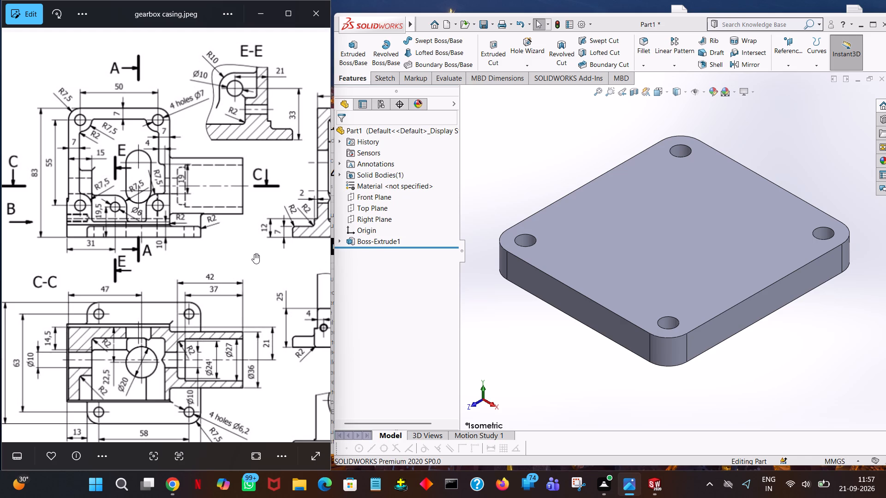
{"action": "middle_click_drag", "start_coordinate": [299, 268], "coordinate": [205, 279]}
{"action": "middle_click_drag", "start_coordinate": [187, 380], "coordinate": [222, 327]}
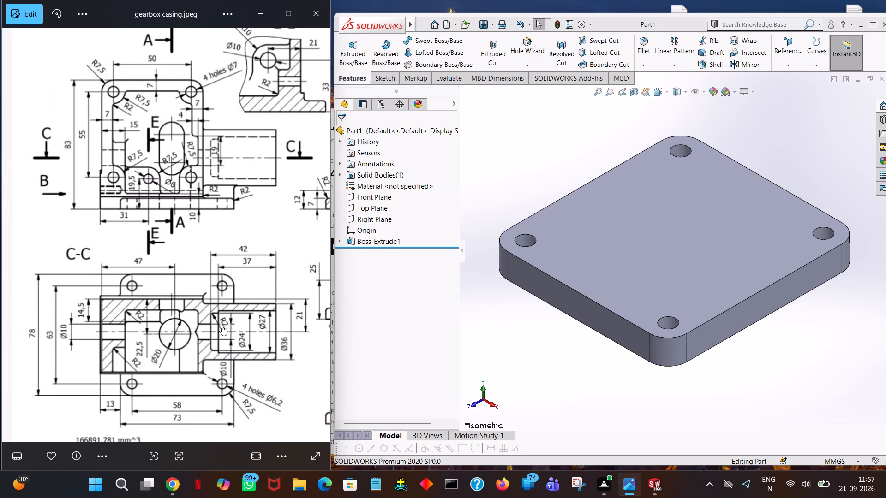
{"action": "middle_click_drag", "start_coordinate": [222, 327], "coordinate": [227, 328]}
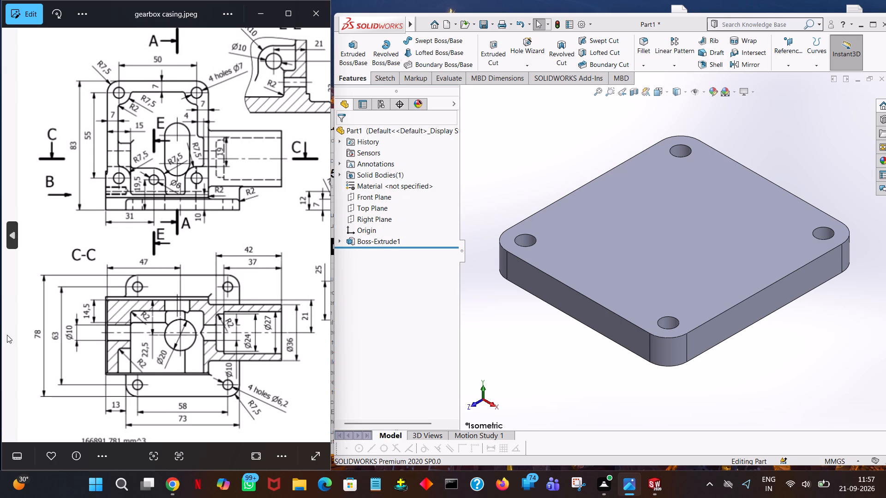
{"action": "left_click_drag", "start_coordinate": [238, 321], "coordinate": [200, 320]}
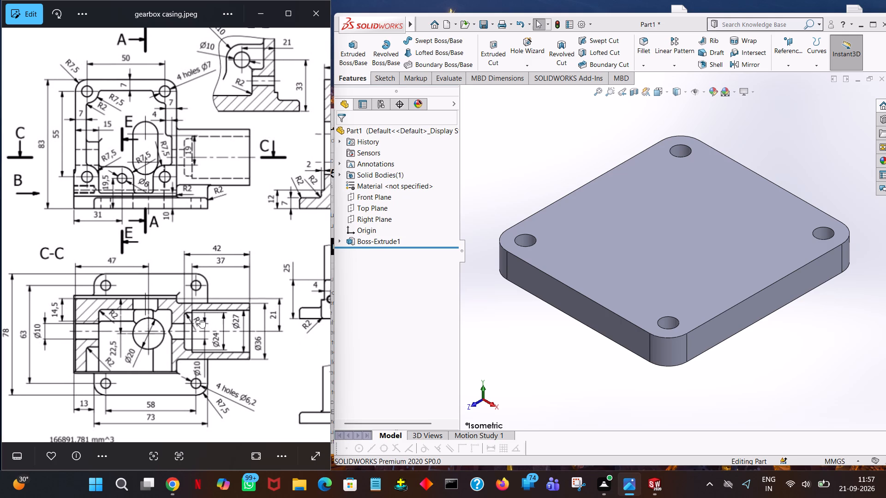
{"action": "left_click_drag", "start_coordinate": [200, 320], "coordinate": [0, 316]}
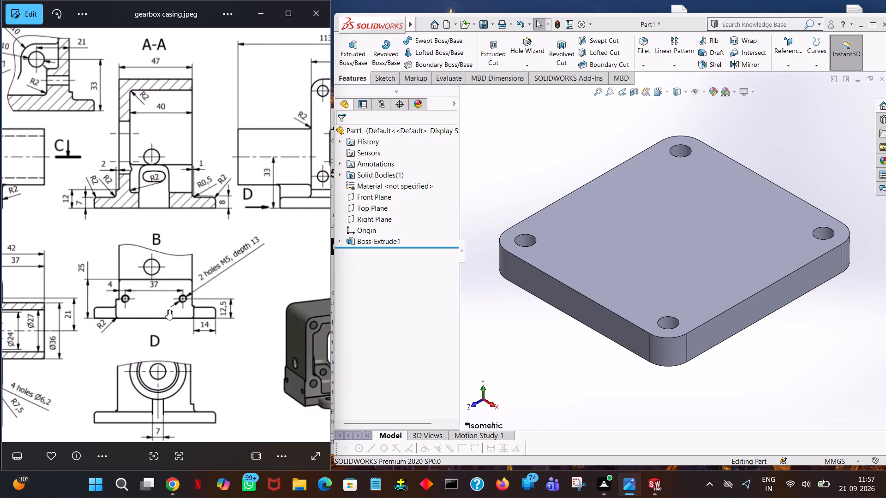
{"action": "left_click_drag", "start_coordinate": [158, 310], "coordinate": [173, 308]}
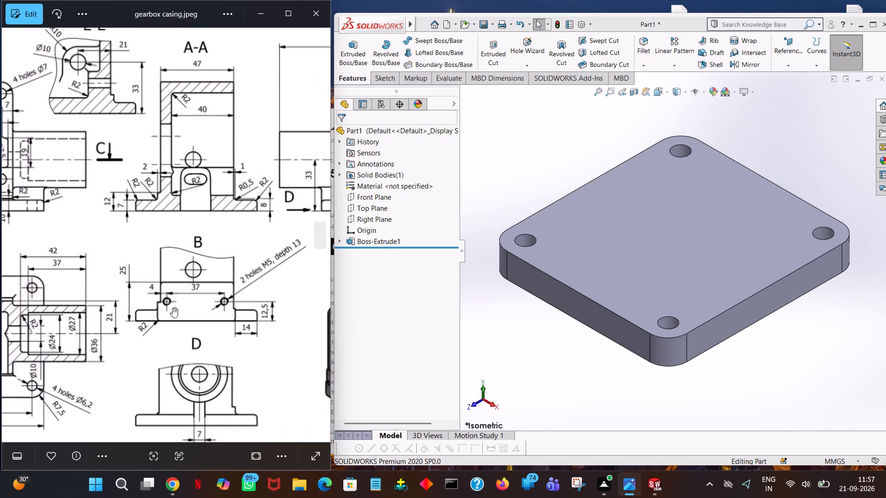
{"action": "left_click_drag", "start_coordinate": [173, 308], "coordinate": [7, 298]}
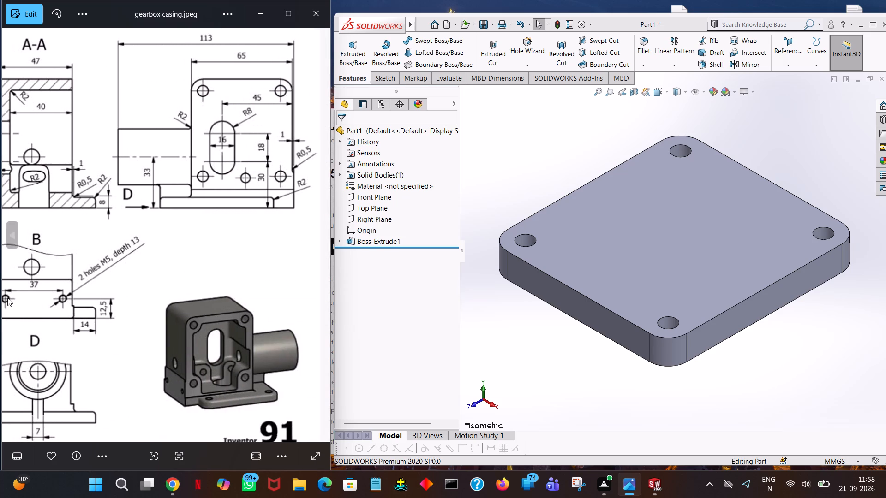
{"action": "left_click_drag", "start_coordinate": [7, 298], "coordinate": [295, 332]}
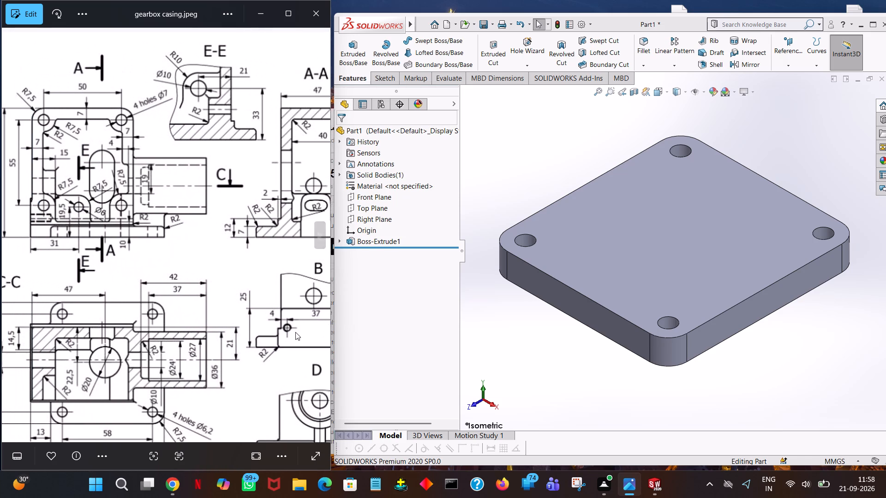
{"action": "left_click_drag", "start_coordinate": [295, 332], "coordinate": [312, 336]}
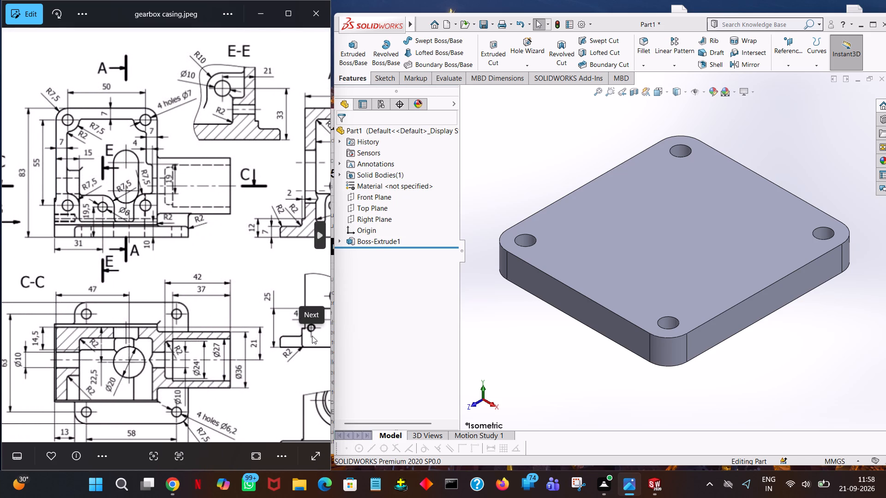
{"action": "left_click_drag", "start_coordinate": [312, 336], "coordinate": [311, 336]}
{"action": "left_click_drag", "start_coordinate": [145, 322], "coordinate": [234, 327]}
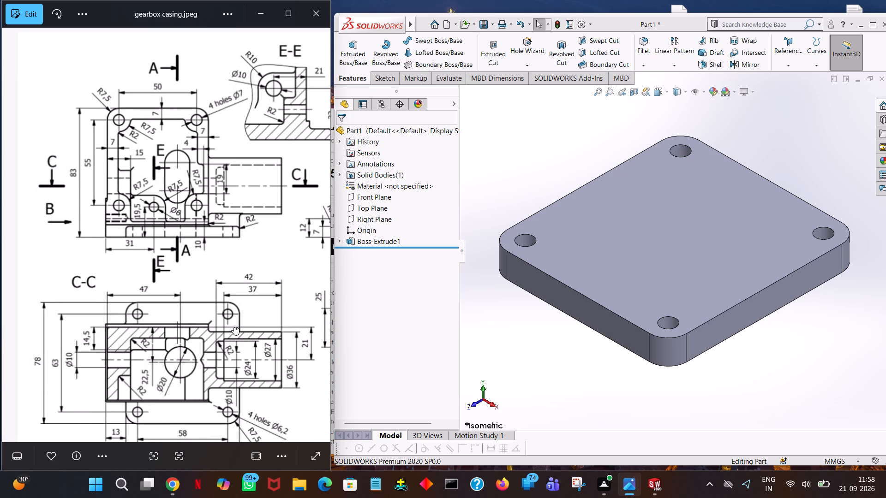
{"action": "left_click_drag", "start_coordinate": [234, 327], "coordinate": [238, 299]}
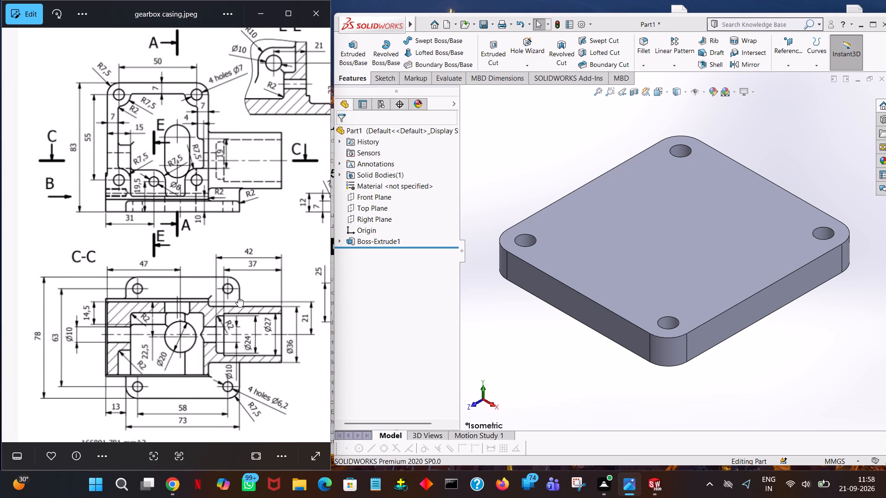
{"action": "left_click_drag", "start_coordinate": [238, 299], "coordinate": [234, 324]}
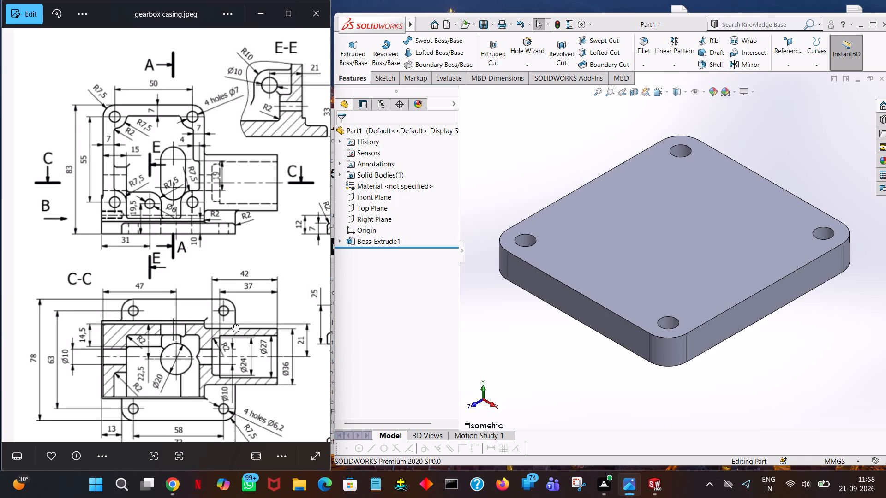
{"action": "left_click_drag", "start_coordinate": [234, 324], "coordinate": [216, 324]}
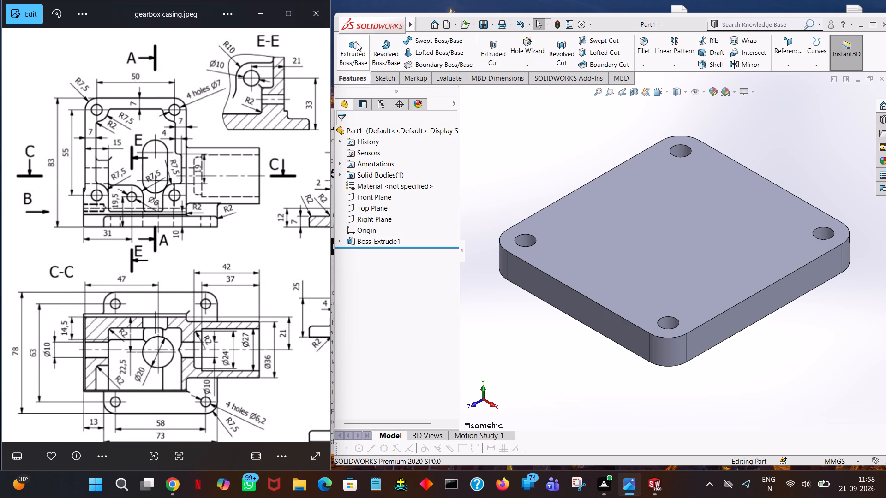
Start an Extruded Boss/Base sketch on the flange's top face.
{"action": "left_click", "coordinate": [342, 47]}
{"action": "left_click", "coordinate": [576, 246]}
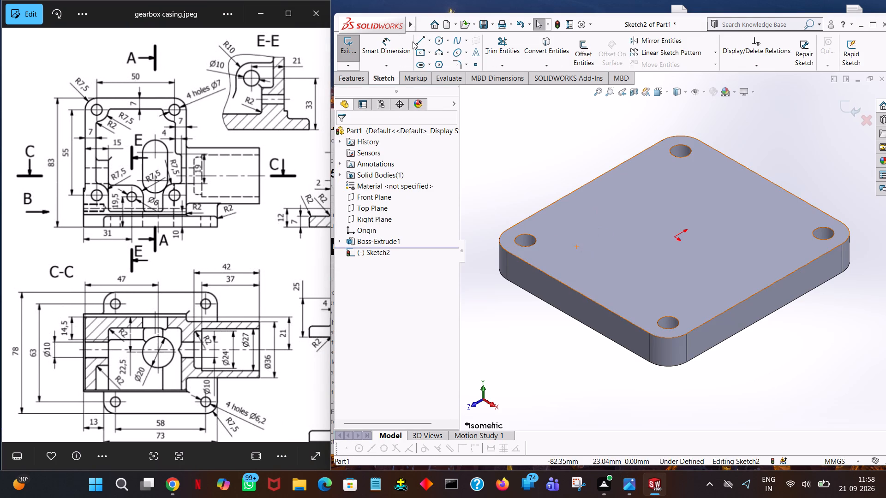
Compare the drawing's A-A section, view B, front view and C-C section with the flange's front edge to locate the body outline.
{"action": "left_click", "coordinate": [417, 41]}
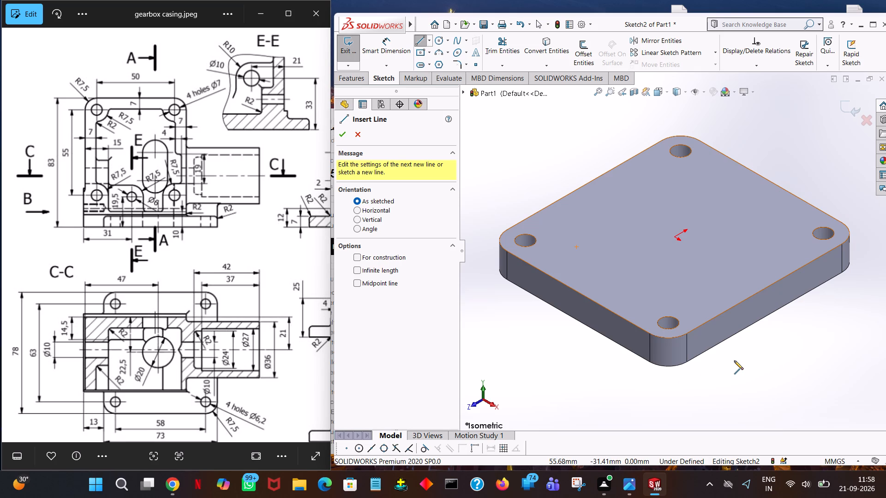
{"action": "left_click_drag", "start_coordinate": [244, 330], "coordinate": [0, 323]}
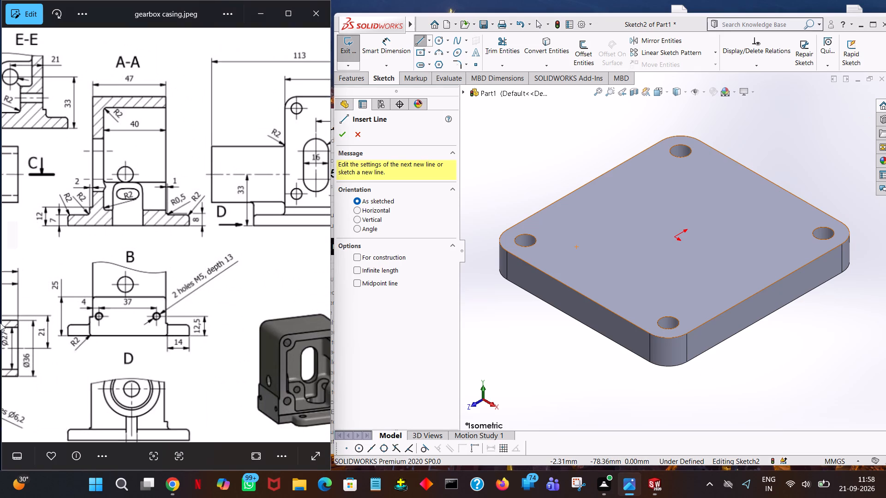
{"action": "left_click_drag", "start_coordinate": [0, 323], "coordinate": [0, 318]}
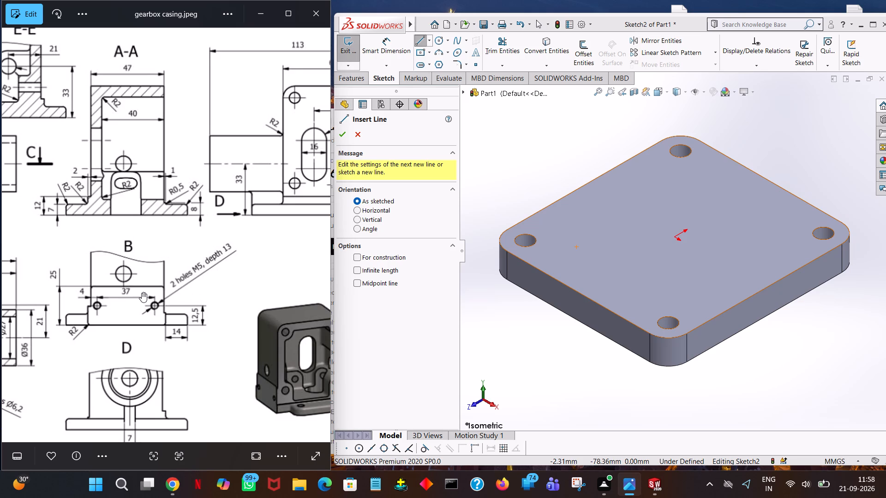
{"action": "left_click_drag", "start_coordinate": [146, 294], "coordinate": [415, 318]}
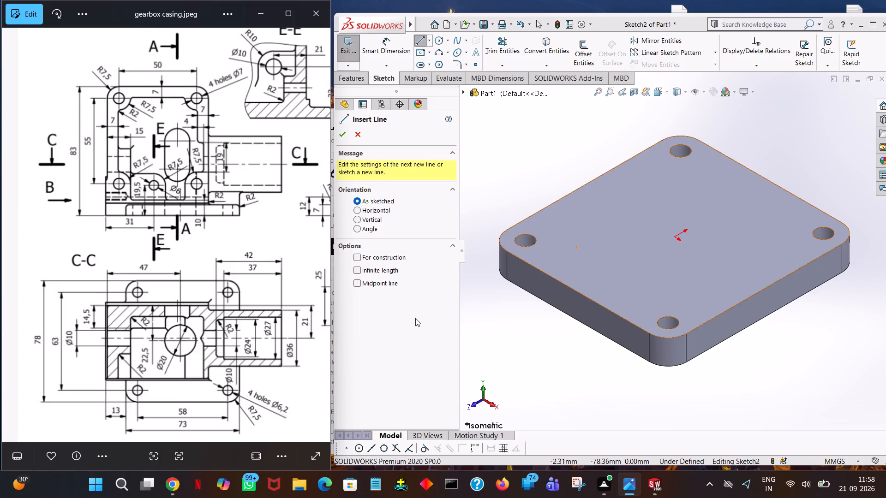
{"action": "left_click_drag", "start_coordinate": [415, 318], "coordinate": [415, 315]}
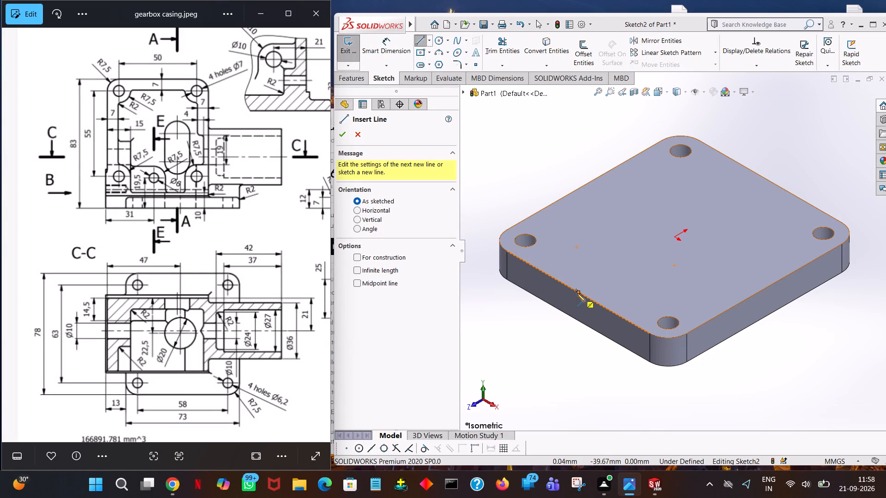
{"action": "left_click", "coordinate": [577, 291]}
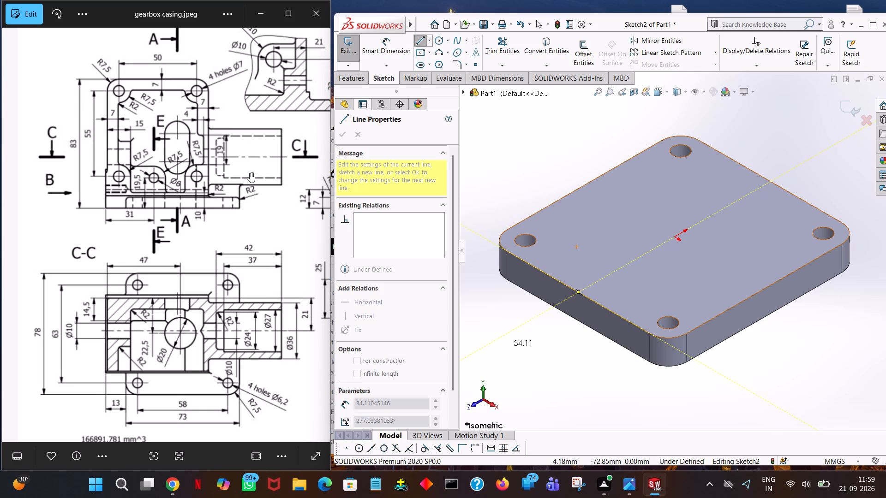
Examine the casing drawing's A-A section, outer side view, front view and C-C section for the body's size and its offset from the flange.
{"action": "left_click_drag", "start_coordinate": [250, 172], "coordinate": [3, 176]}
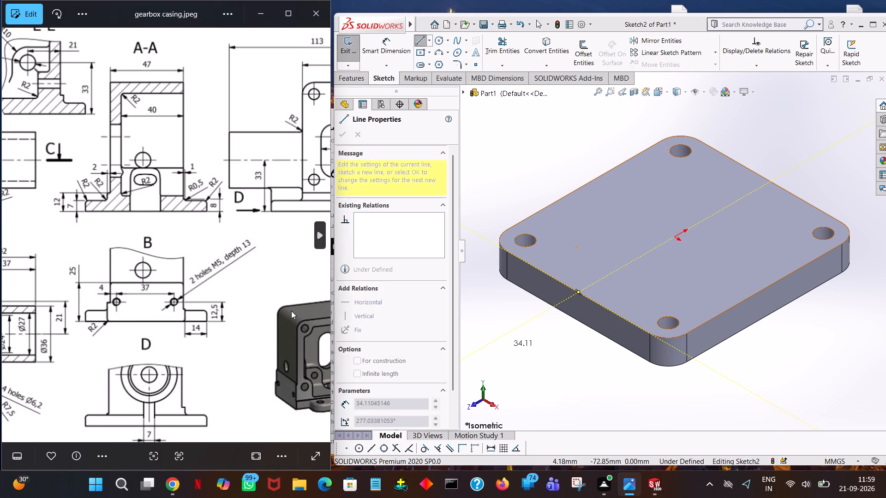
{"action": "left_click_drag", "start_coordinate": [281, 303], "coordinate": [174, 163]}
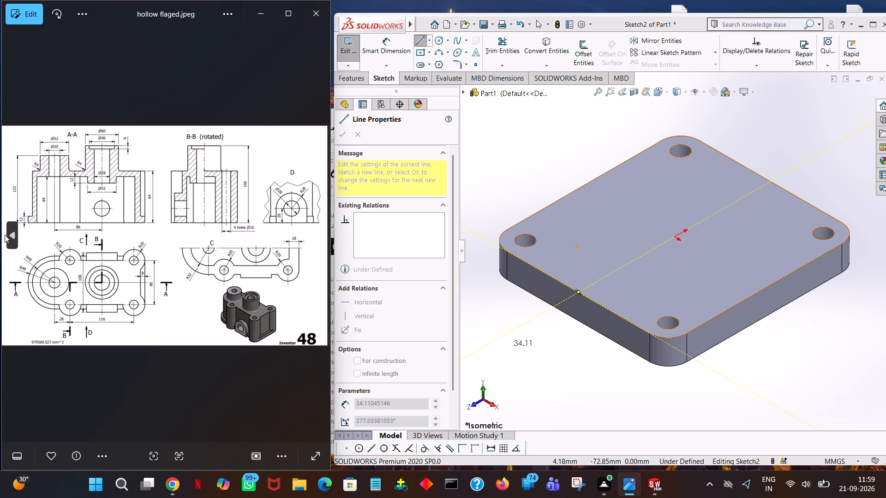
{"action": "left_click", "coordinate": [6, 235]}
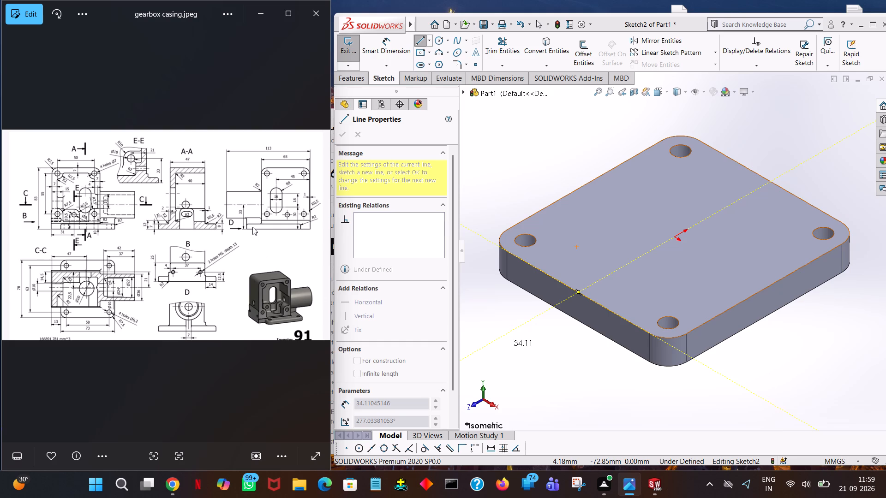
{"action": "scroll", "coordinate": [252, 227], "scroll_direction": "up", "scroll_amount": 6, "text": "ctrl"}
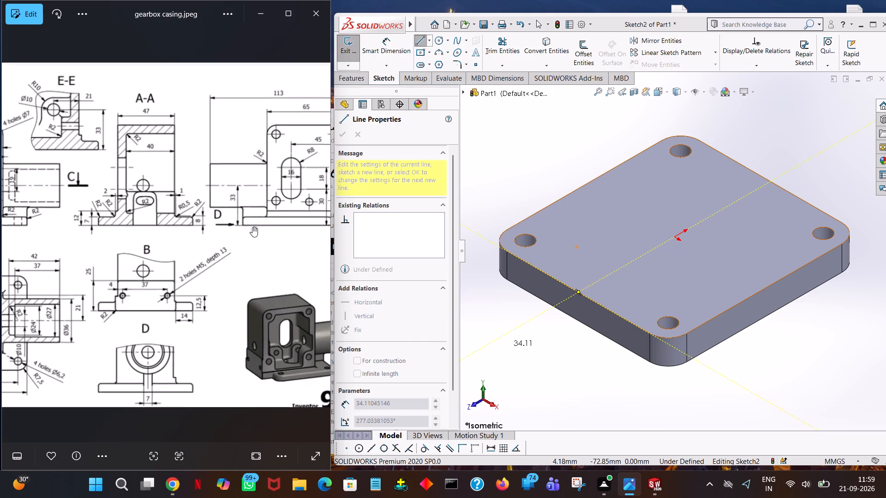
{"action": "left_click_drag", "start_coordinate": [231, 167], "coordinate": [82, 146]}
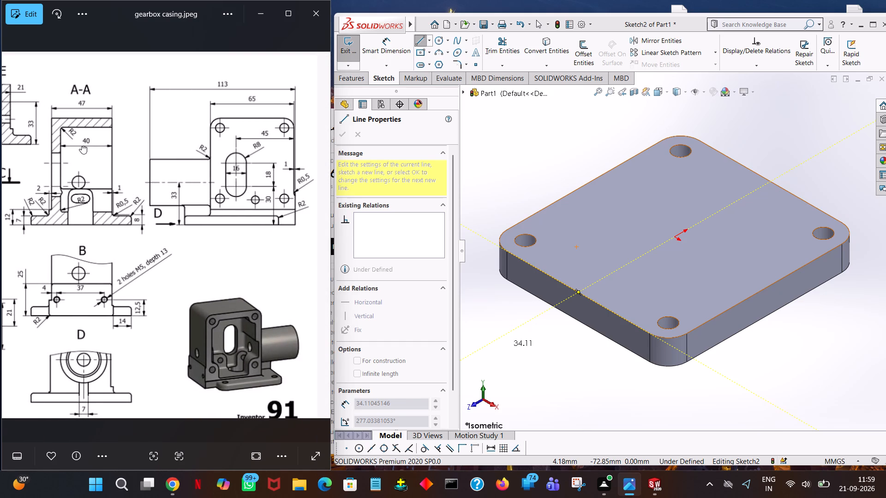
{"action": "left_click_drag", "start_coordinate": [82, 146], "coordinate": [168, 182]}
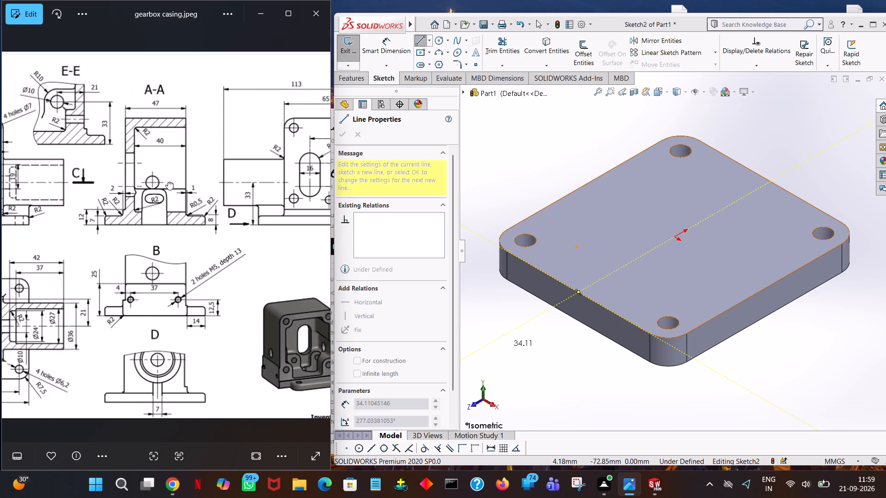
{"action": "left_click_drag", "start_coordinate": [168, 182], "coordinate": [287, 218]}
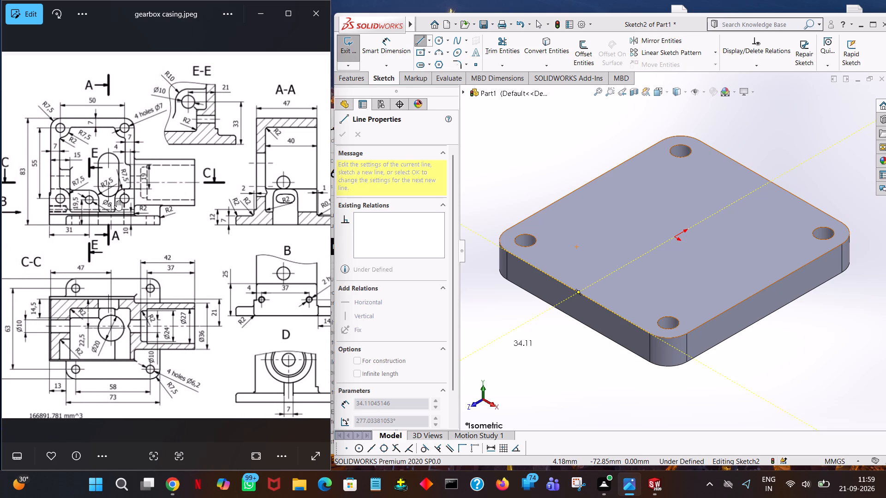
{"action": "left_click_drag", "start_coordinate": [48, 200], "coordinate": [88, 211]}
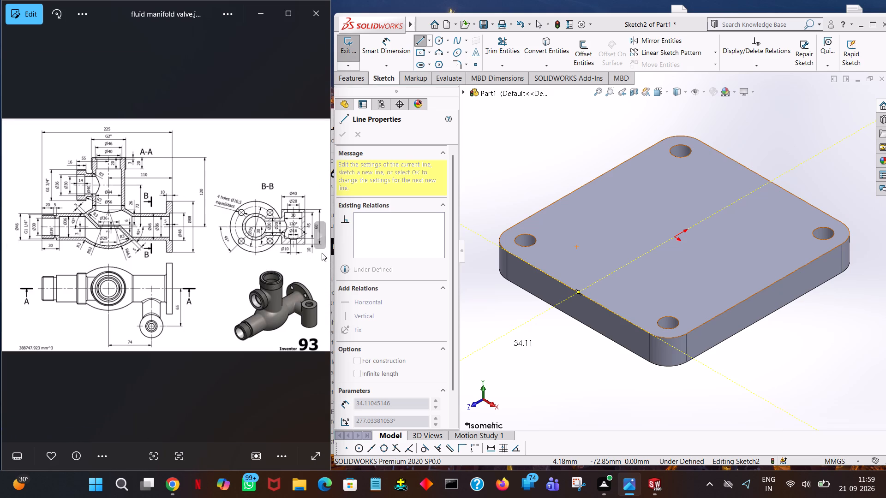
{"action": "left_click", "coordinate": [320, 233]}
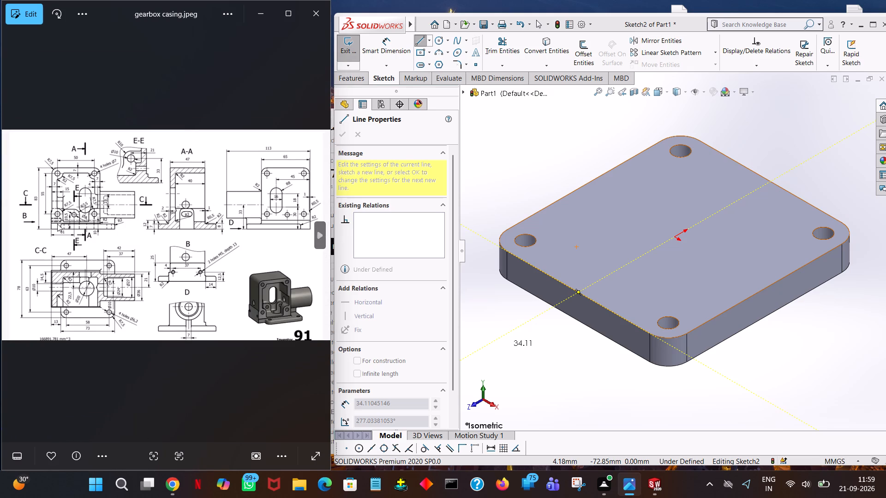
{"action": "scroll", "coordinate": [146, 196], "scroll_direction": "up", "scroll_amount": 1, "text": "ctrl"}
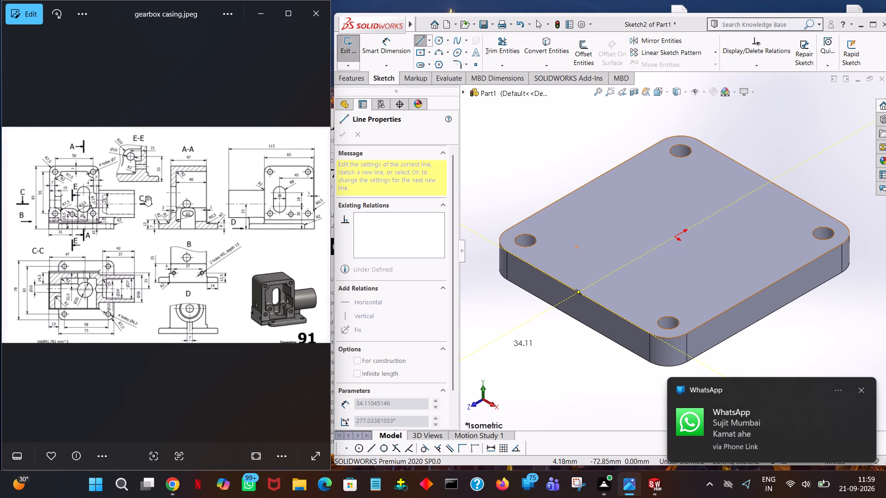
{"action": "scroll", "coordinate": [146, 196], "scroll_direction": "up", "scroll_amount": 4, "text": "ctrl"}
{"action": "left_click_drag", "start_coordinate": [96, 198], "coordinate": [185, 219]}
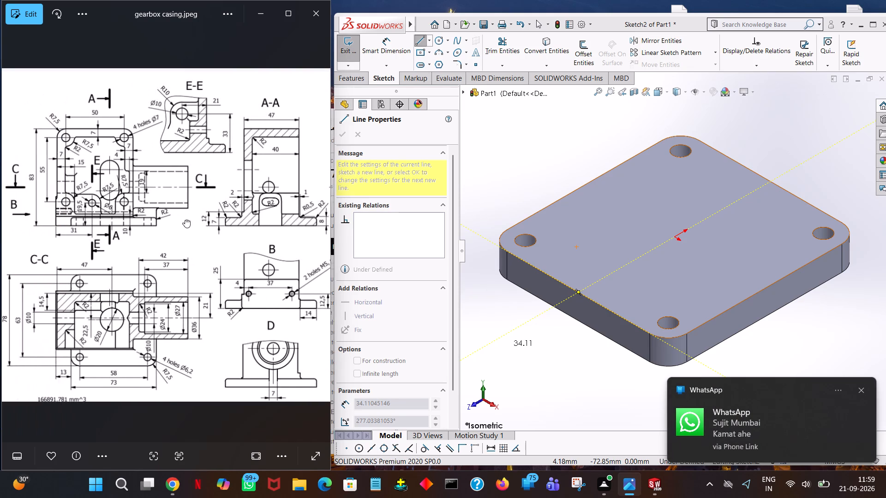
{"action": "left_click_drag", "start_coordinate": [185, 219], "coordinate": [231, 227]}
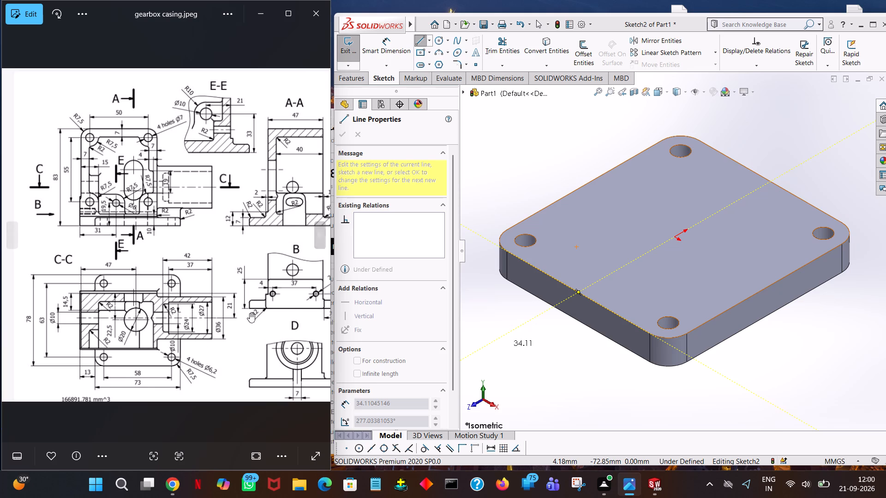
{"action": "right_click", "coordinate": [680, 296]}
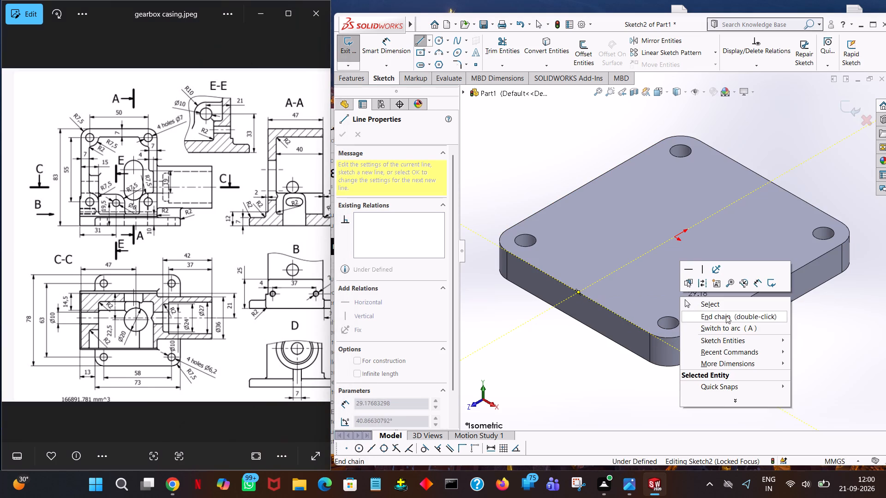
{"action": "left_click", "coordinate": [726, 304]}
Inspect the flange from other angles and compare it with the drawing's pictorial view, side view, A-A section and C-C section.
{"action": "middle_click_drag", "start_coordinate": [785, 295], "coordinate": [734, 244]}
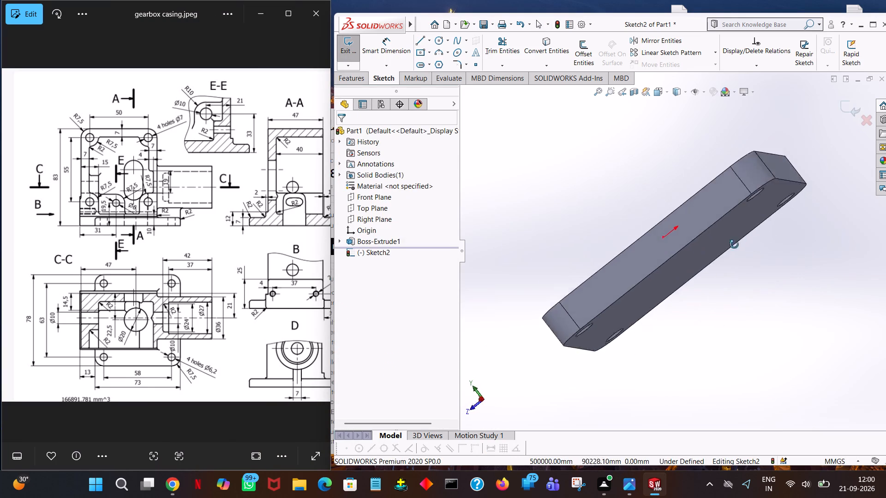
{"action": "middle_click_drag", "start_coordinate": [734, 244], "coordinate": [791, 258]}
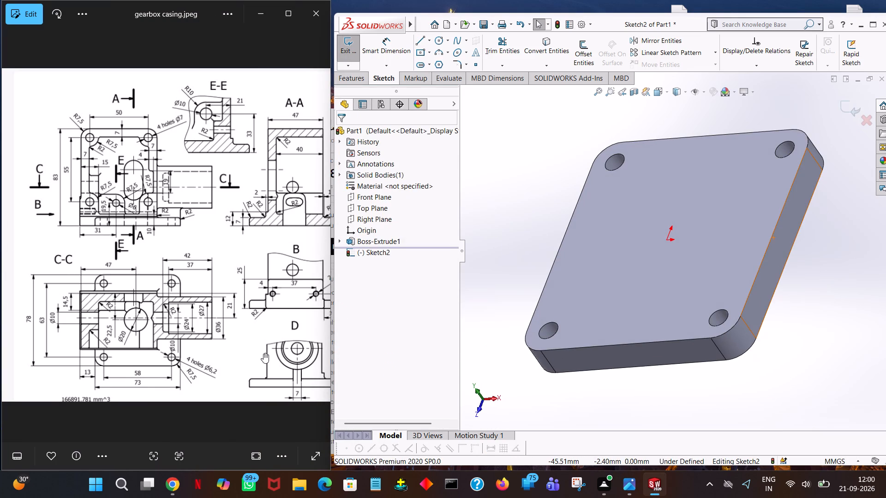
{"action": "left_click_drag", "start_coordinate": [264, 353], "coordinate": [104, 379]}
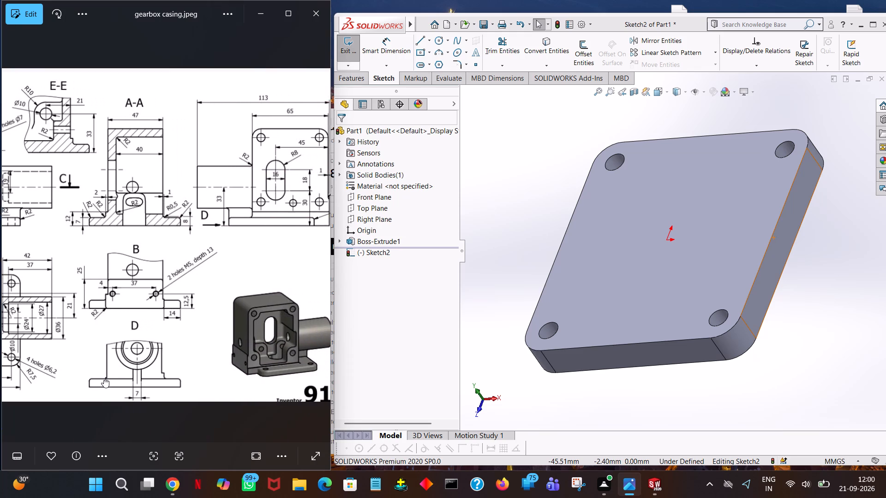
{"action": "left_click_drag", "start_coordinate": [104, 379], "coordinate": [44, 373]}
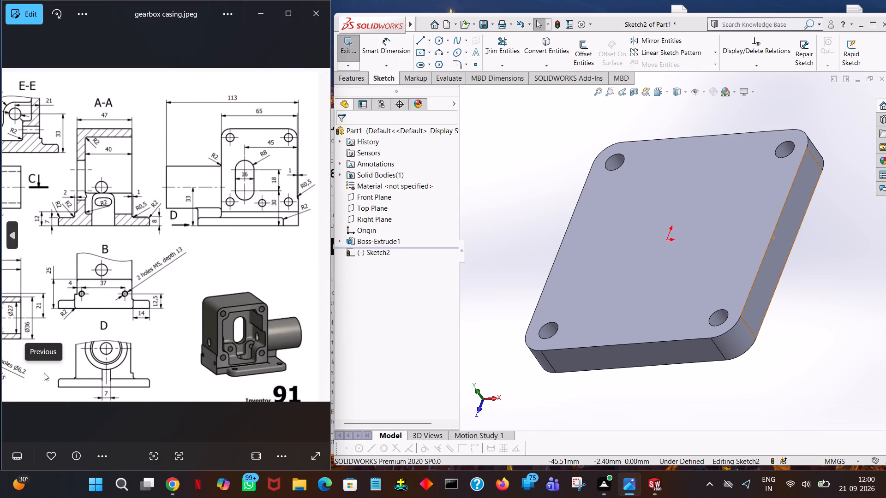
{"action": "left_click_drag", "start_coordinate": [44, 373], "coordinate": [49, 373]}
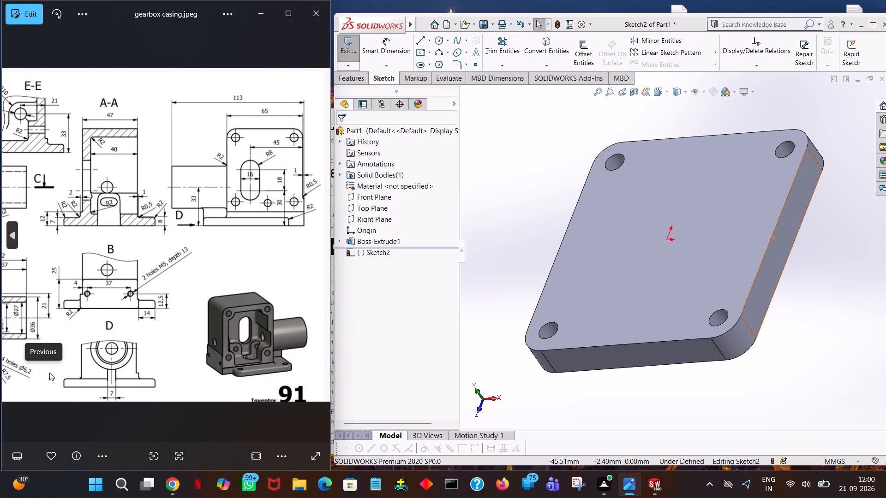
{"action": "left_click_drag", "start_coordinate": [49, 373], "coordinate": [192, 367]}
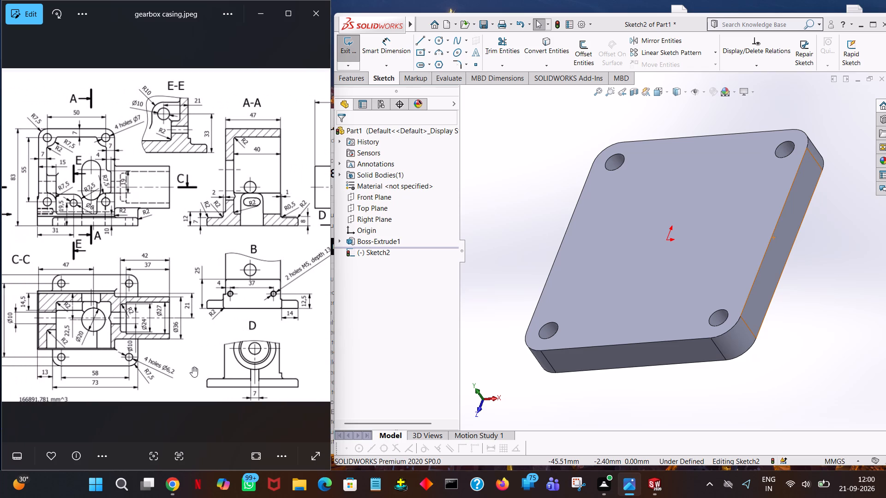
{"action": "left_click_drag", "start_coordinate": [192, 367], "coordinate": [181, 362]}
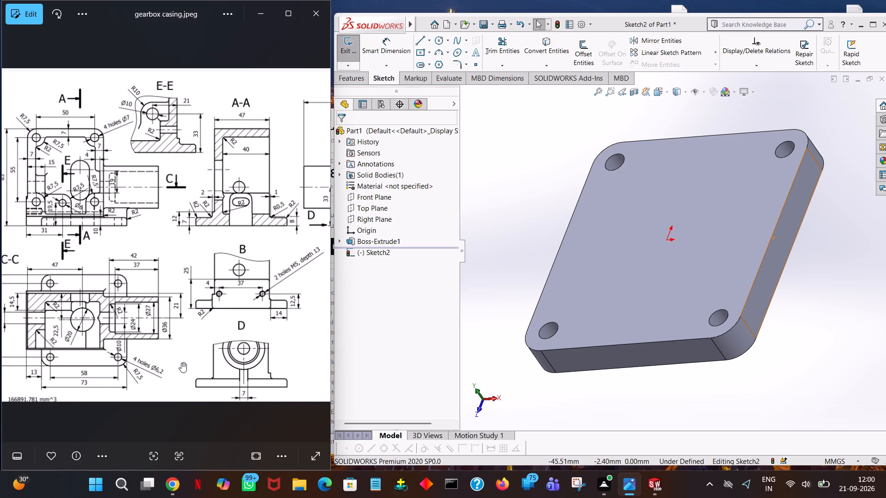
{"action": "left_click_drag", "start_coordinate": [181, 362], "coordinate": [233, 362]}
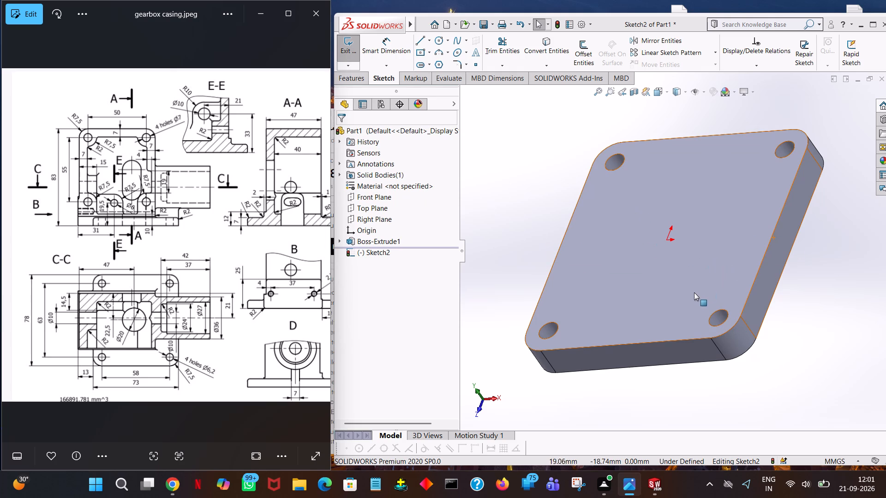
Draw a line outward from the midpoint of the flange's front edge, perpendicular to it, and enter 13 mm as its length.
{"action": "key", "text": "ctrl+7"}
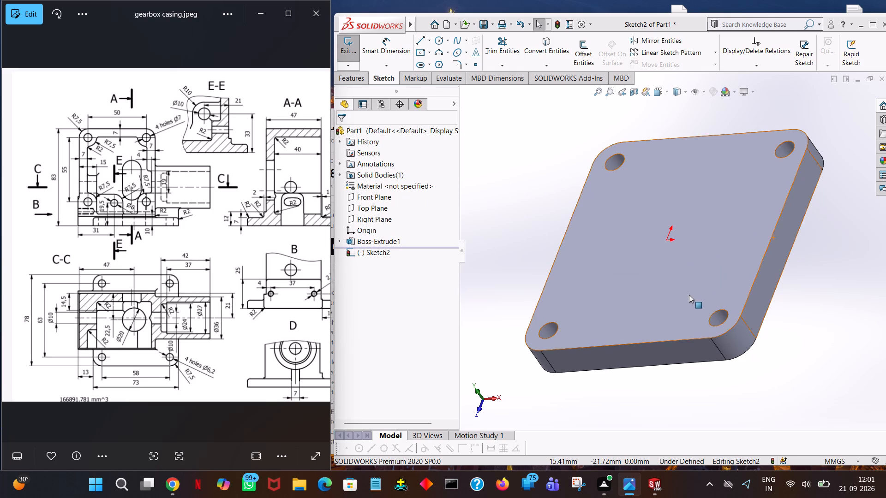
{"action": "key", "text": "ctrl+7"}
{"action": "left_click", "coordinate": [689, 295]}
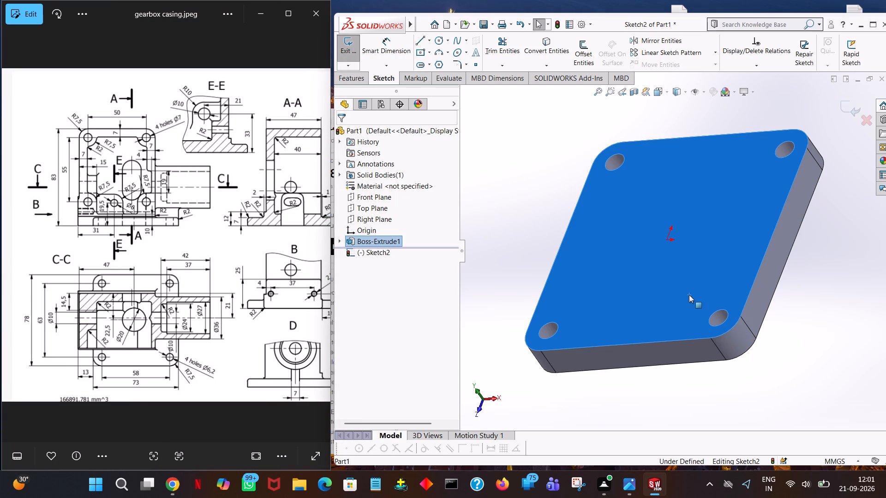
{"action": "key", "text": "ctrl+7"}
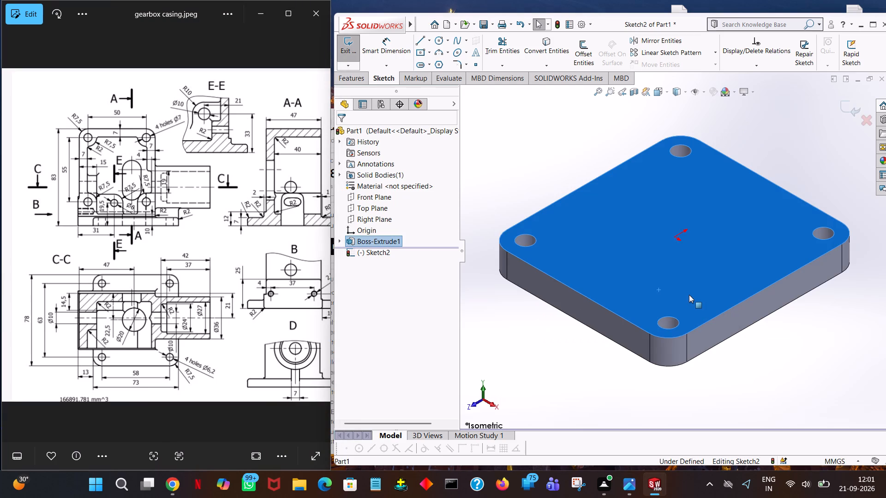
{"action": "left_click", "coordinate": [762, 354]}
{"action": "left_click", "coordinate": [419, 39]}
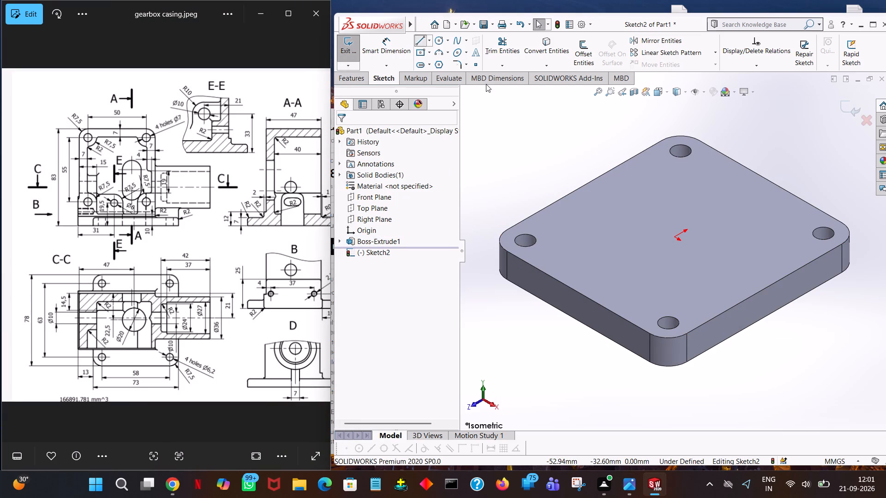
{"action": "left_click", "coordinate": [578, 291]}
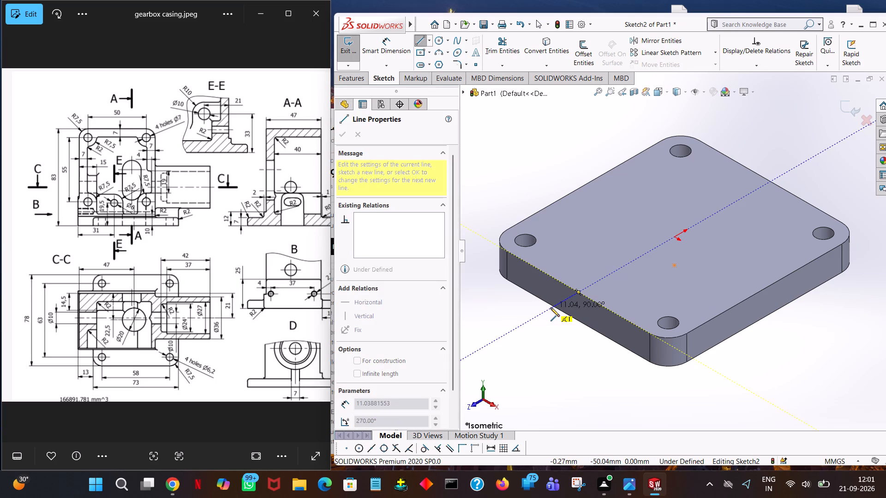
{"action": "left_click", "coordinate": [551, 308]}
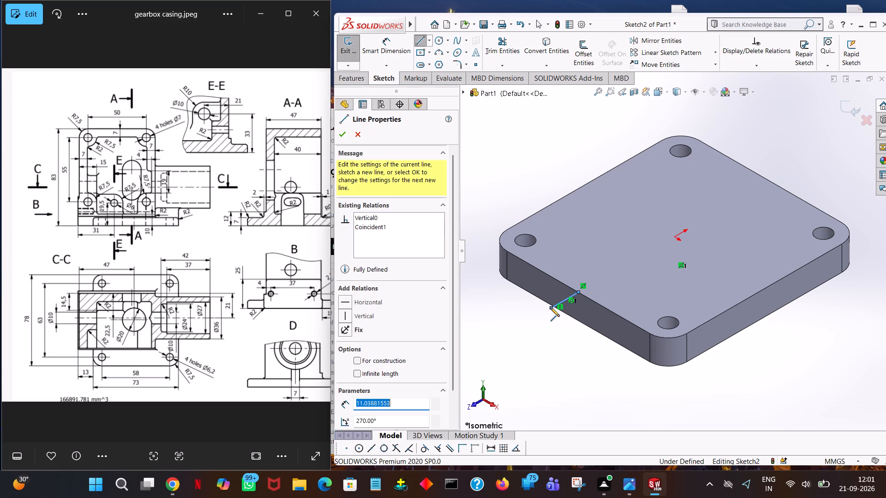
{"action": "key", "text": "1"}
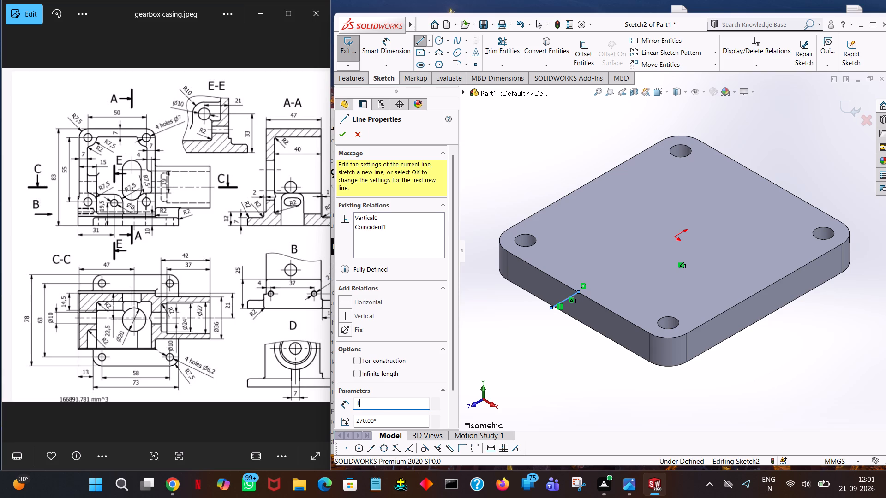
{"action": "key", "text": "3"}
Continue the outline with a 21 mm line parallel to the front edge toward negative X, and a 47 mm line back across the flange.
{"action": "left_click", "coordinate": [490, 273]}
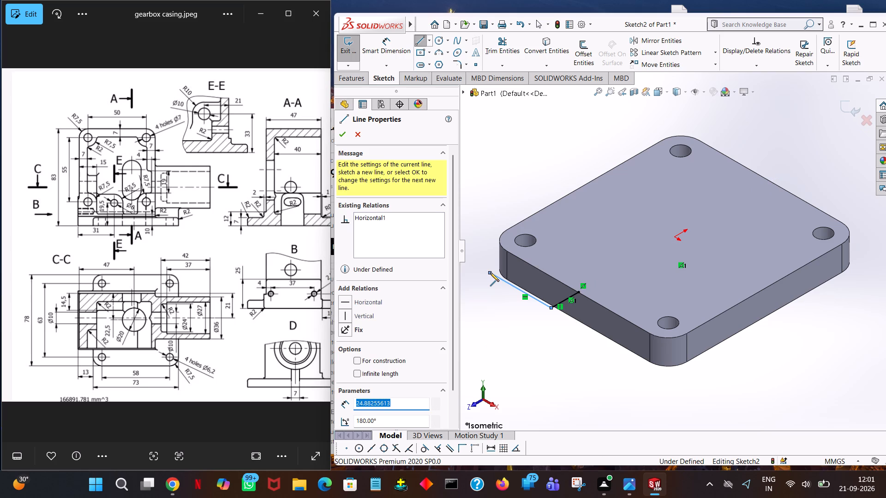
{"action": "key", "text": "2"}
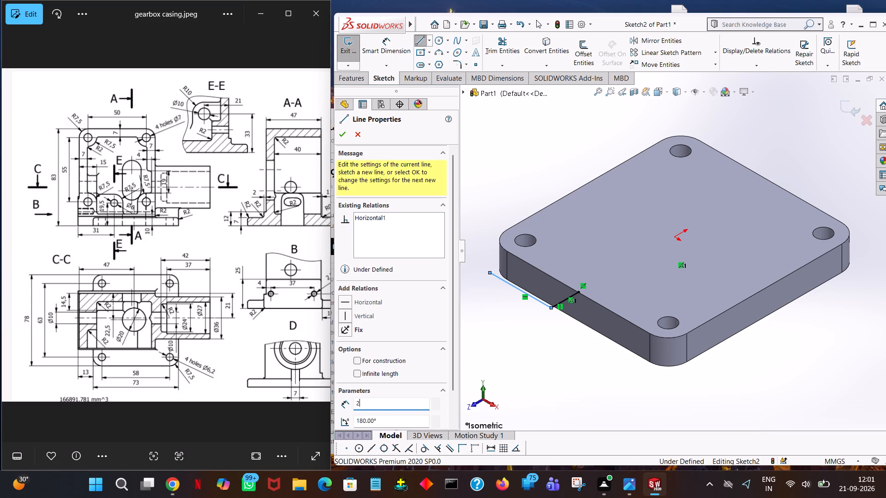
{"action": "key", "text": "1"}
{"action": "key", "text": "Return"}
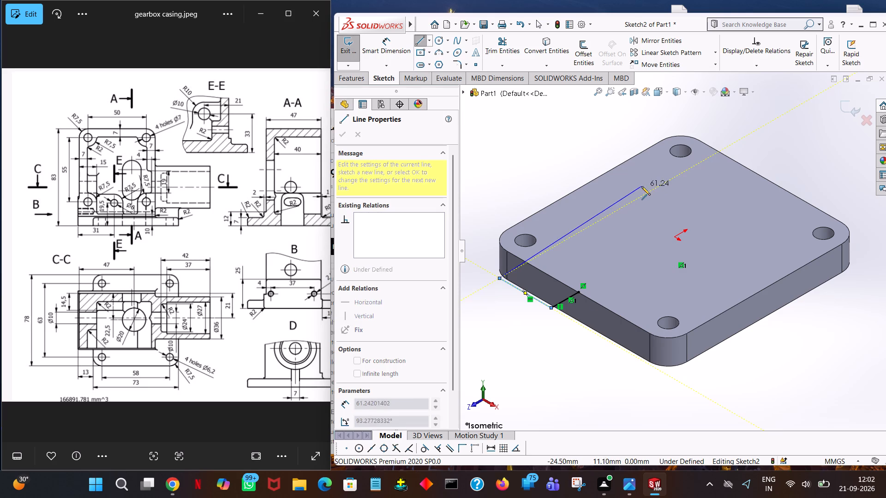
{"action": "left_click", "coordinate": [615, 210]}
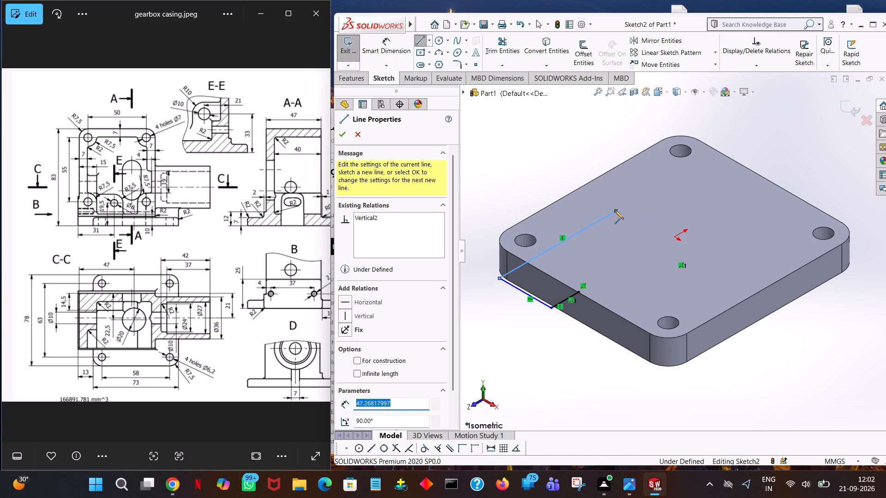
{"action": "type", "text": "47"}
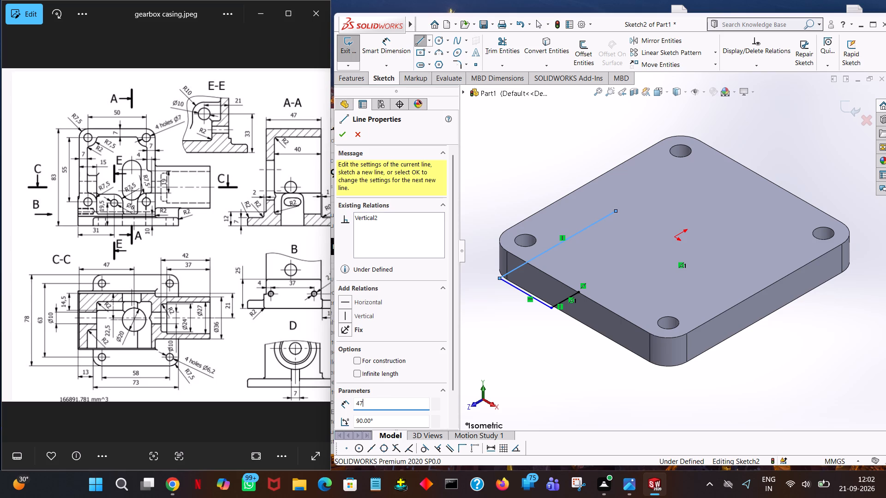
{"action": "key", "text": "Return"}
Check the drawing's A-A section, outer side view, view B and C-C section for the body outline's dimensions, and end the line chain.
{"action": "left_click_drag", "start_coordinate": [237, 240], "coordinate": [78, 263]}
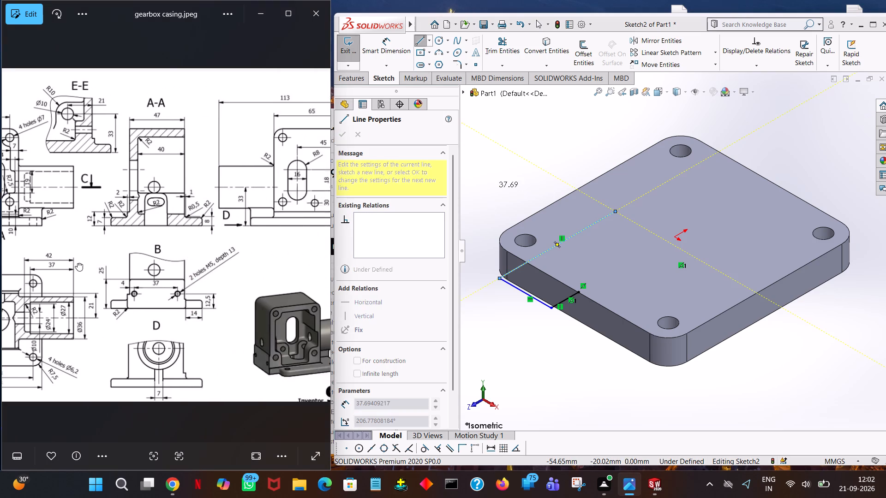
{"action": "left_click_drag", "start_coordinate": [78, 263], "coordinate": [1, 271]}
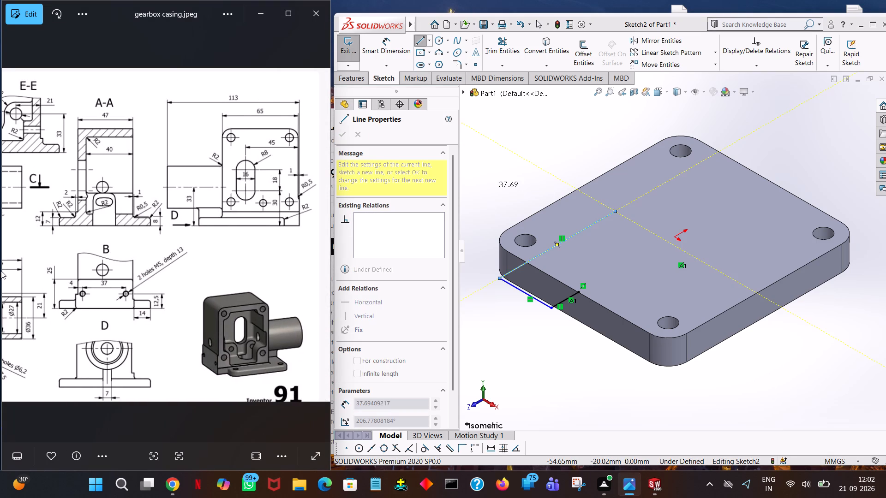
{"action": "left_click_drag", "start_coordinate": [1, 271], "coordinate": [3, 271]}
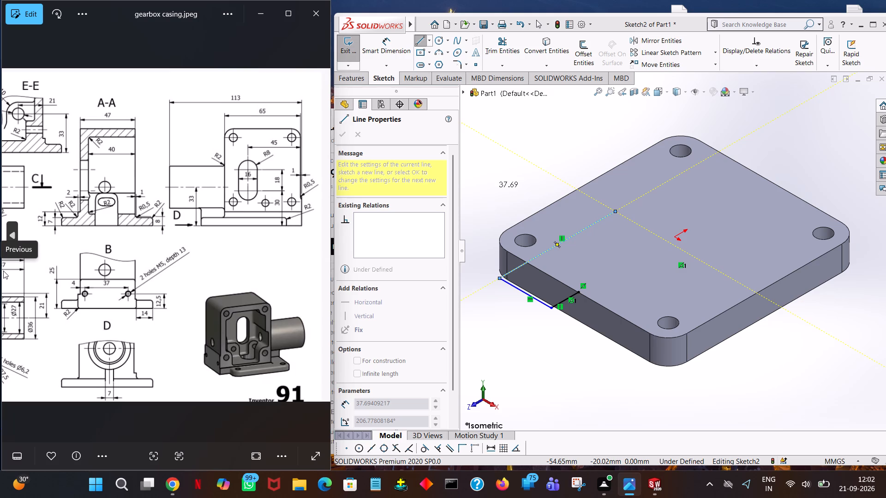
{"action": "left_click_drag", "start_coordinate": [3, 271], "coordinate": [4, 271]}
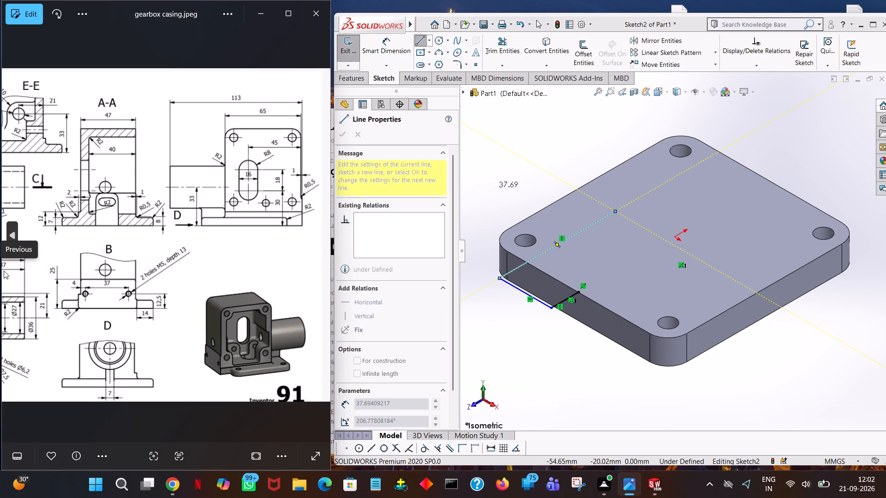
{"action": "left_click_drag", "start_coordinate": [4, 271], "coordinate": [43, 268]}
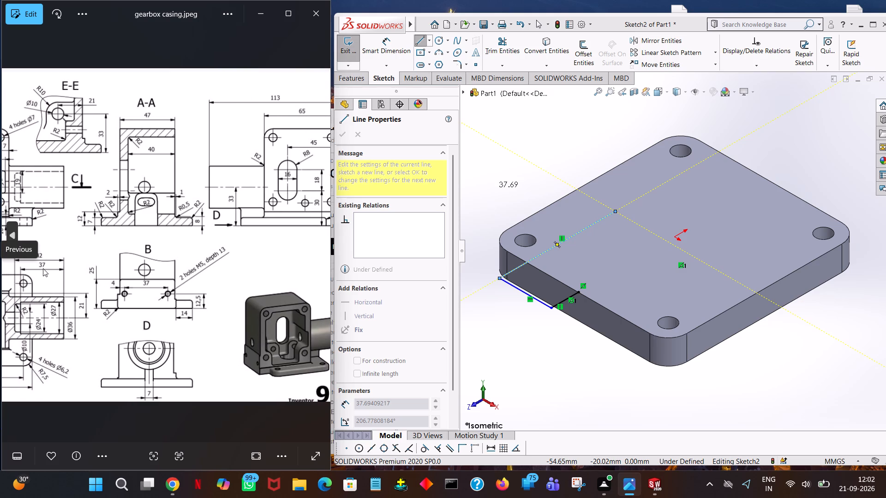
{"action": "left_click_drag", "start_coordinate": [43, 268], "coordinate": [55, 270]}
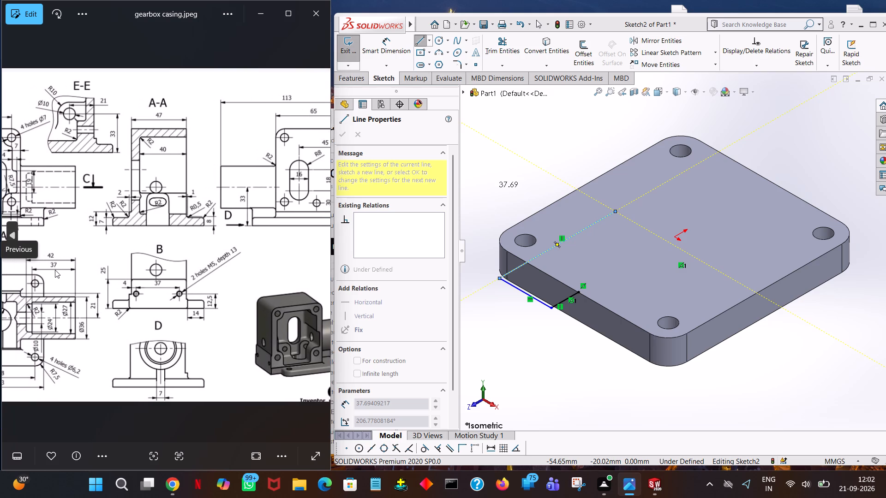
{"action": "left_click_drag", "start_coordinate": [55, 270], "coordinate": [37, 278]}
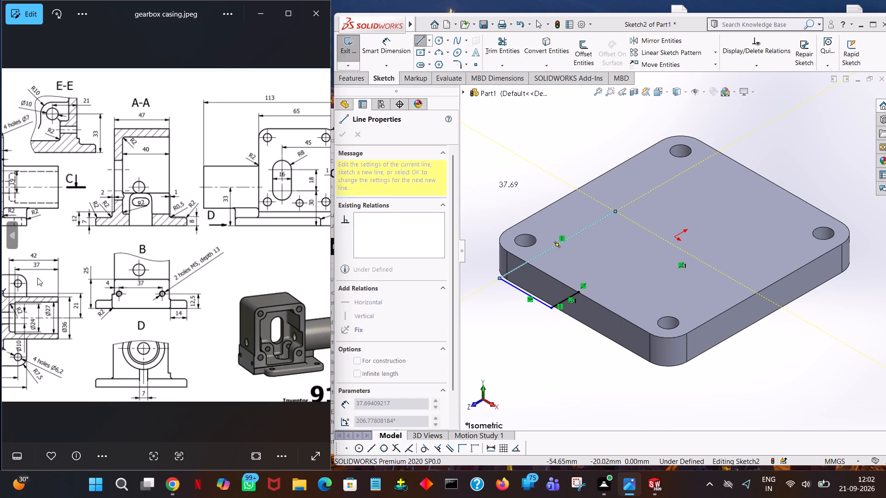
{"action": "left_click_drag", "start_coordinate": [37, 278], "coordinate": [119, 275]}
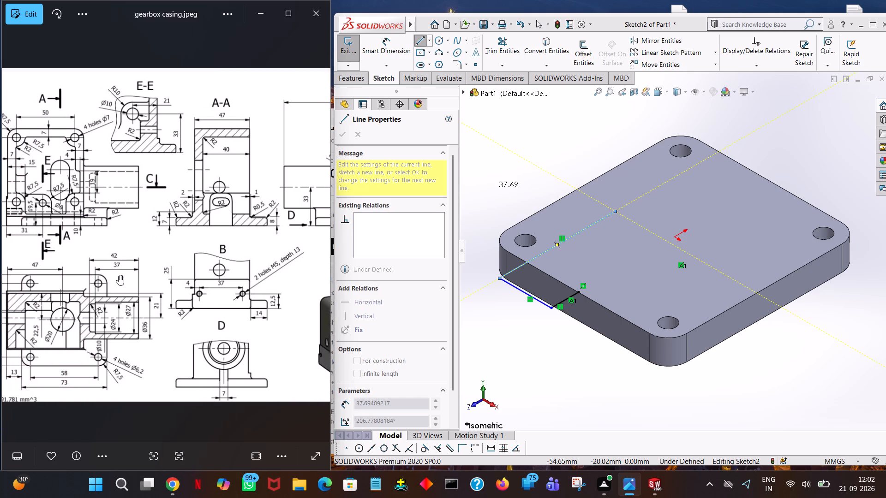
{"action": "left_click_drag", "start_coordinate": [119, 275], "coordinate": [168, 279]}
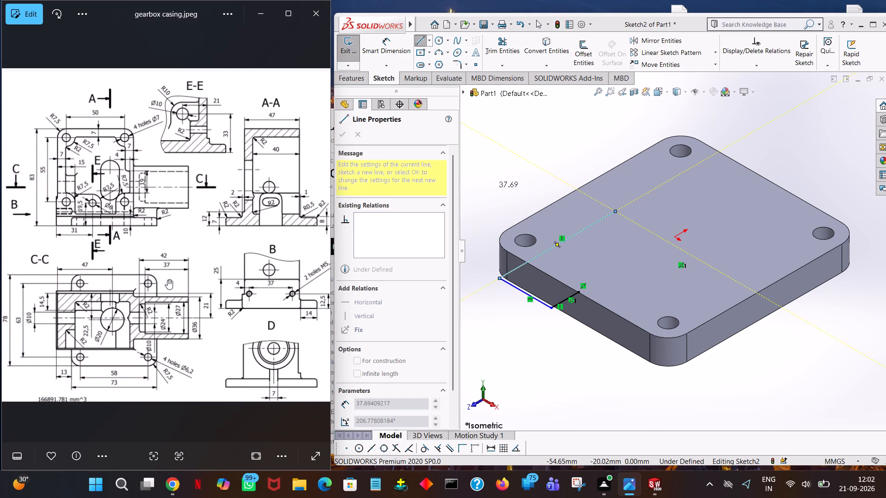
{"action": "left_click_drag", "start_coordinate": [168, 279], "coordinate": [176, 281]}
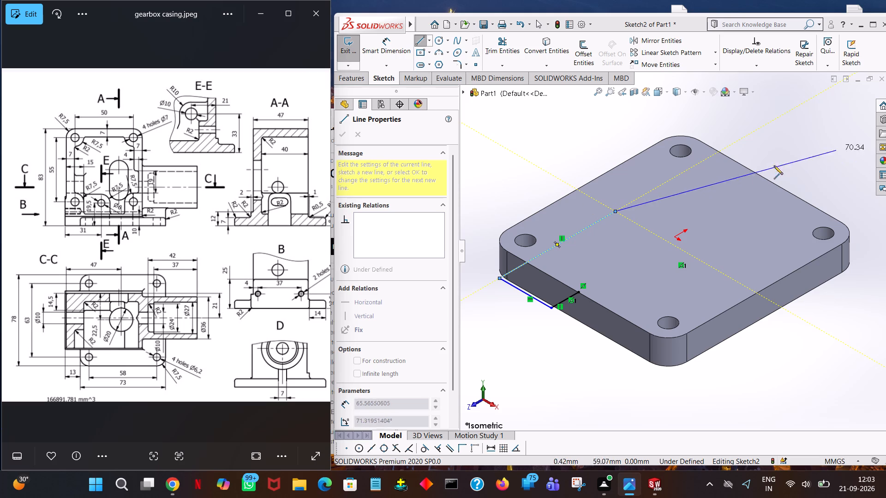
{"action": "right_click", "coordinate": [681, 184]}
{"action": "left_click", "coordinate": [707, 194]}
Inspect the partial body outline against the flange, looking squarely at the sketch plane.
{"action": "middle_click_drag", "start_coordinate": [764, 152], "coordinate": [761, 156]}
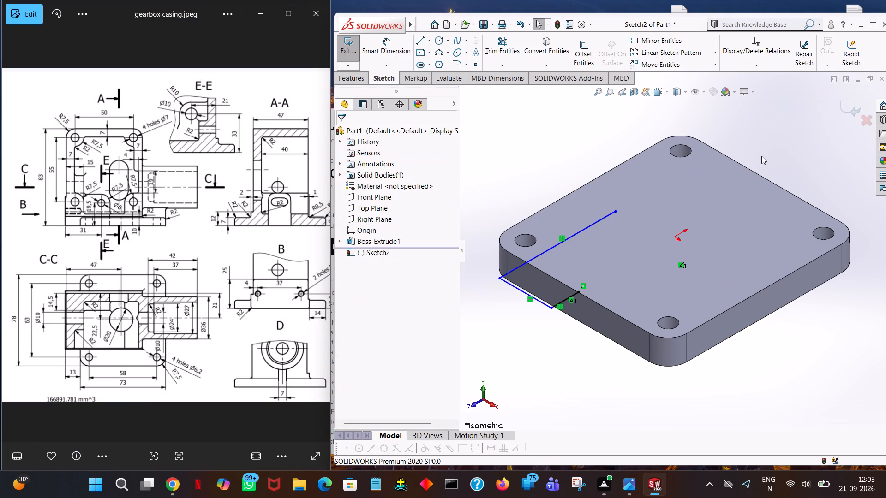
{"action": "middle_click_drag", "start_coordinate": [761, 156], "coordinate": [826, 177]}
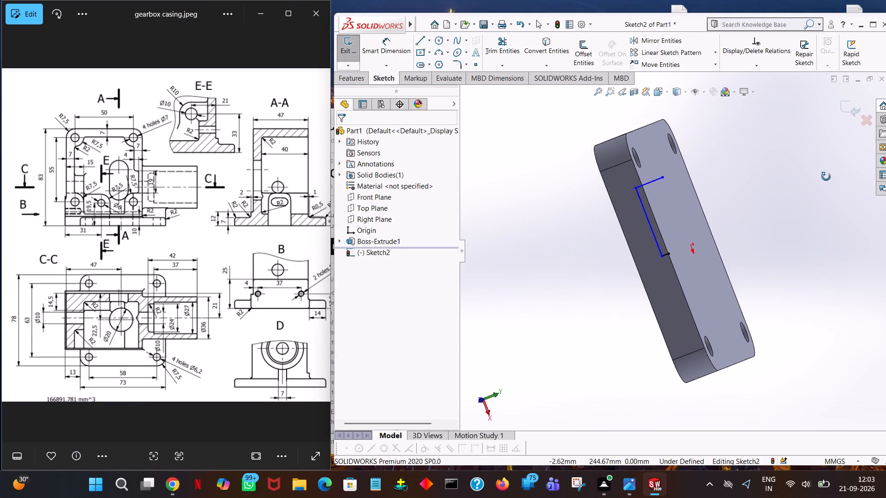
{"action": "middle_click_drag", "start_coordinate": [826, 177], "coordinate": [771, 209]}
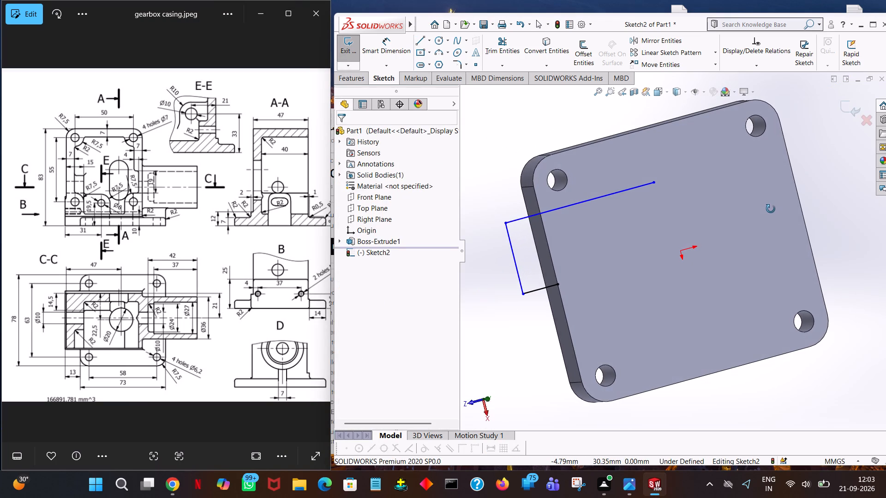
{"action": "middle_click_drag", "start_coordinate": [771, 209], "coordinate": [768, 211]}
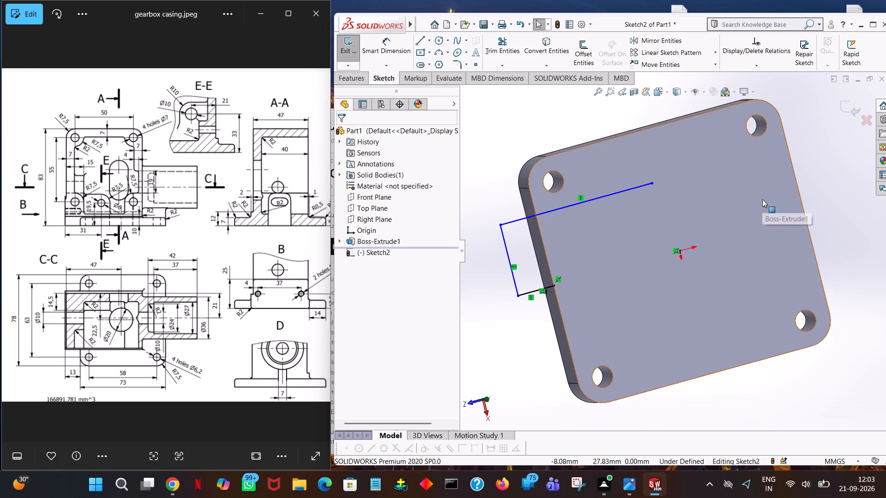
{"action": "key", "text": "space"}
{"action": "left_click", "coordinate": [114, 63]}
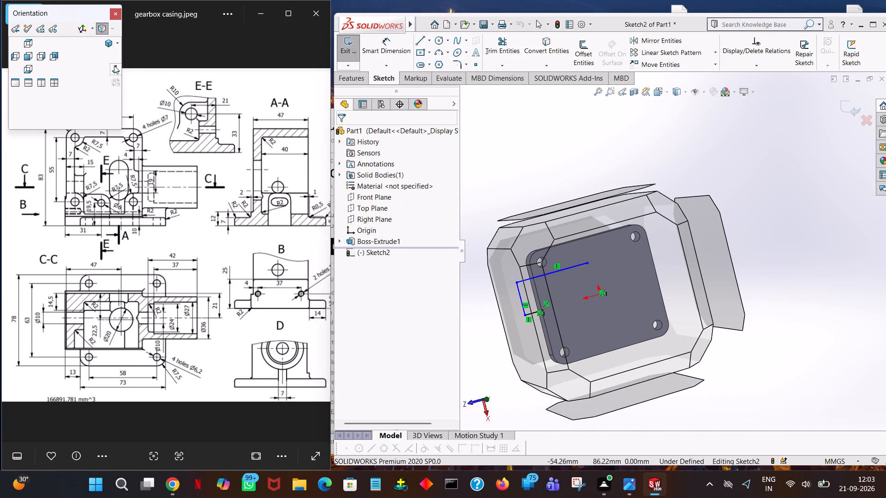
{"action": "left_click", "coordinate": [114, 65]}
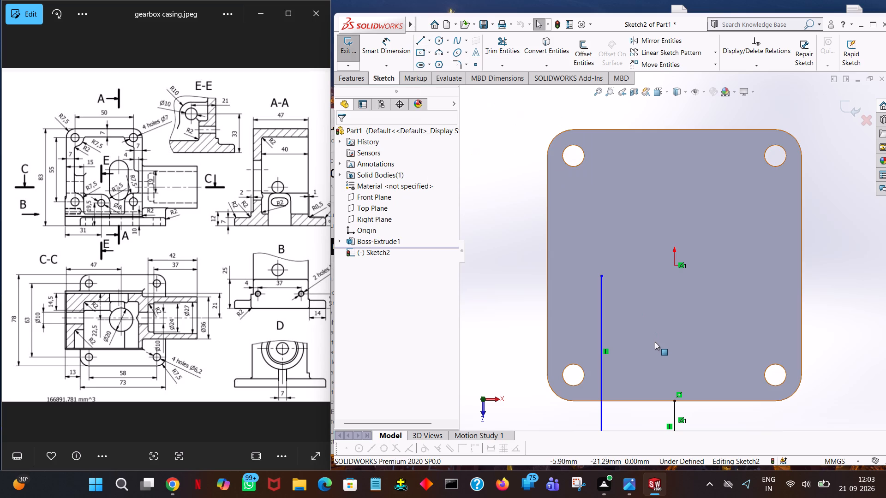
{"action": "scroll", "coordinate": [655, 339], "scroll_direction": "up", "scroll_amount": 1, "text": "ctrl"}
{"action": "scroll", "coordinate": [655, 339], "scroll_direction": "down", "scroll_amount": 5, "text": "ctrl"}
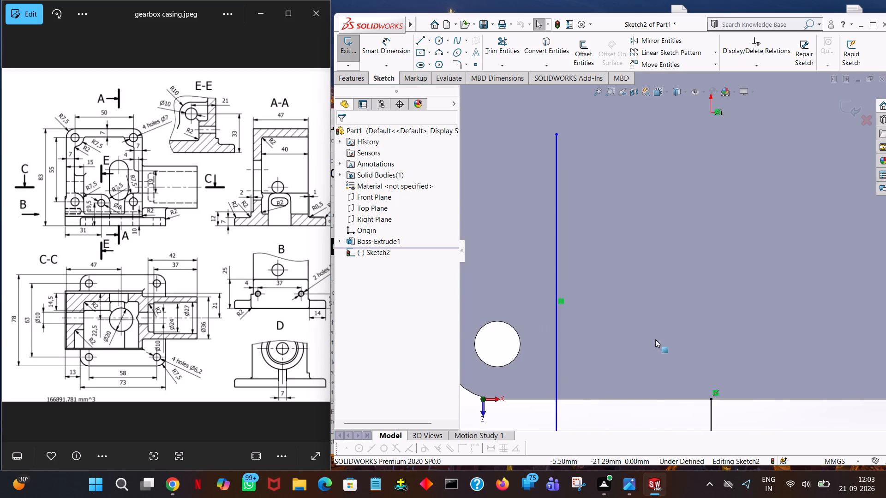
{"action": "scroll", "coordinate": [655, 339], "scroll_direction": "up", "scroll_amount": 5, "text": "ctrl"}
{"action": "scroll", "coordinate": [521, 115], "scroll_direction": "down", "scroll_amount": 1, "text": "ctrl"}
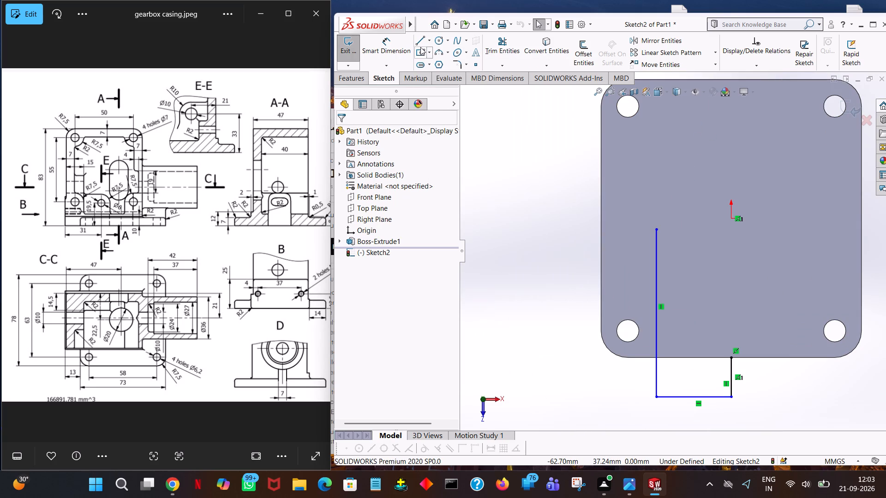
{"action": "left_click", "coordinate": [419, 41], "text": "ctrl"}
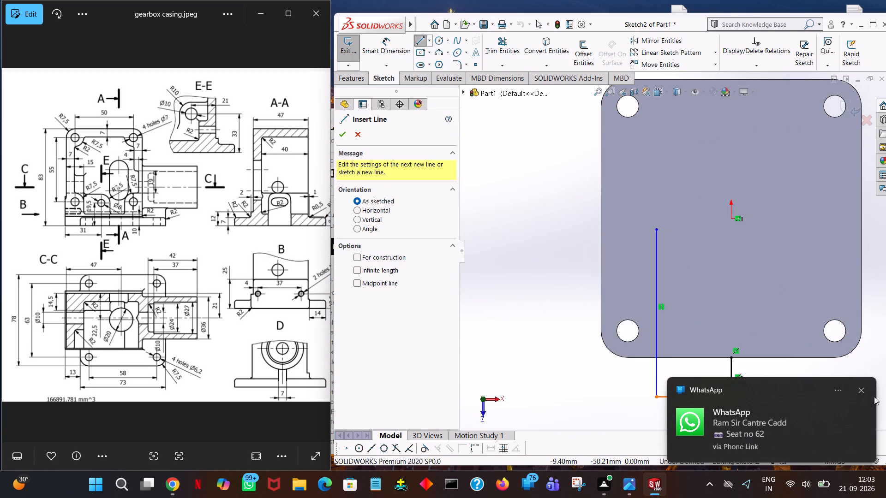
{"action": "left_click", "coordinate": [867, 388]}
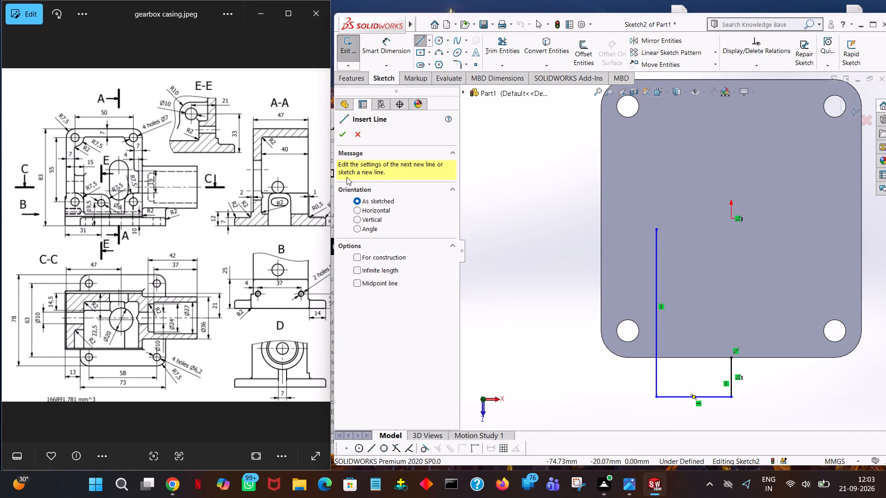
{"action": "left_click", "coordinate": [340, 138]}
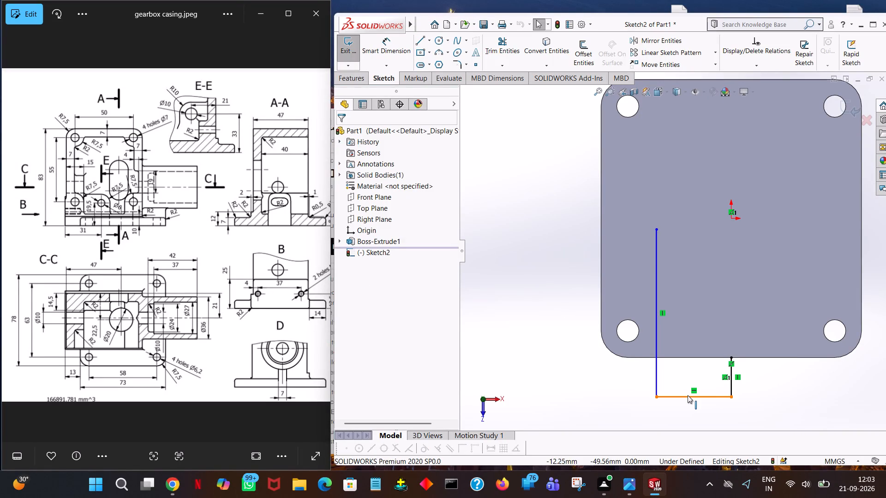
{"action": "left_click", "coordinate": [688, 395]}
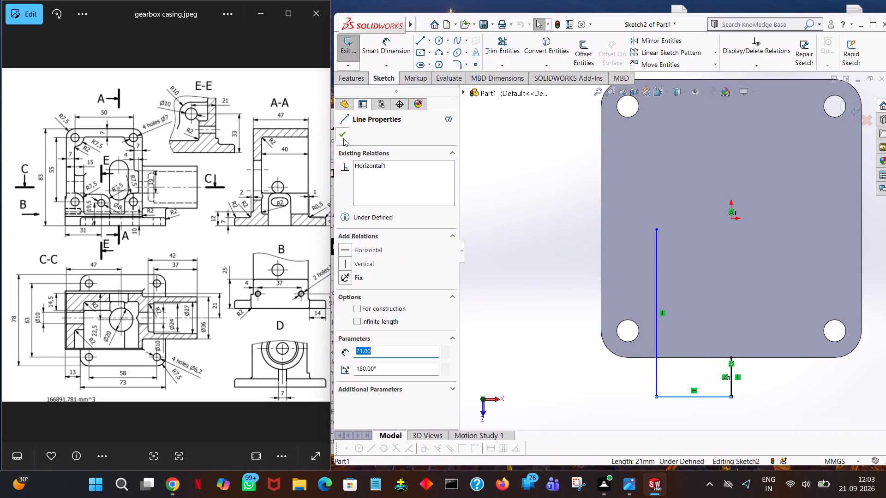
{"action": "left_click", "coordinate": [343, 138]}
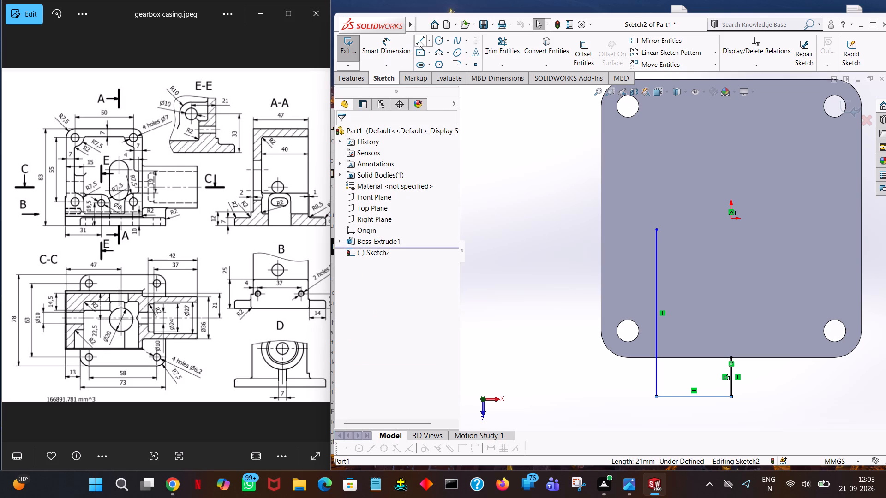
Extend the outline from the short connecting line's outer end with a 21 mm line toward positive X and a 47 mm line back across the flange.
{"action": "left_click", "coordinate": [419, 40]}
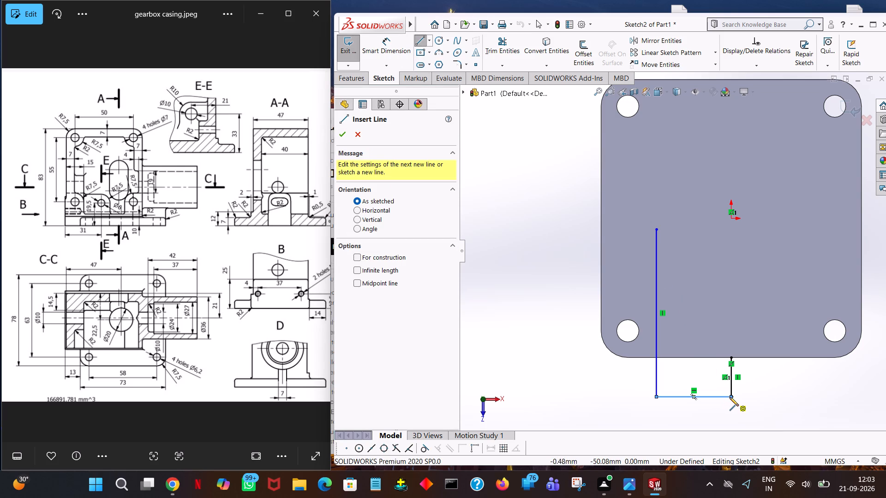
{"action": "left_click", "coordinate": [731, 396]}
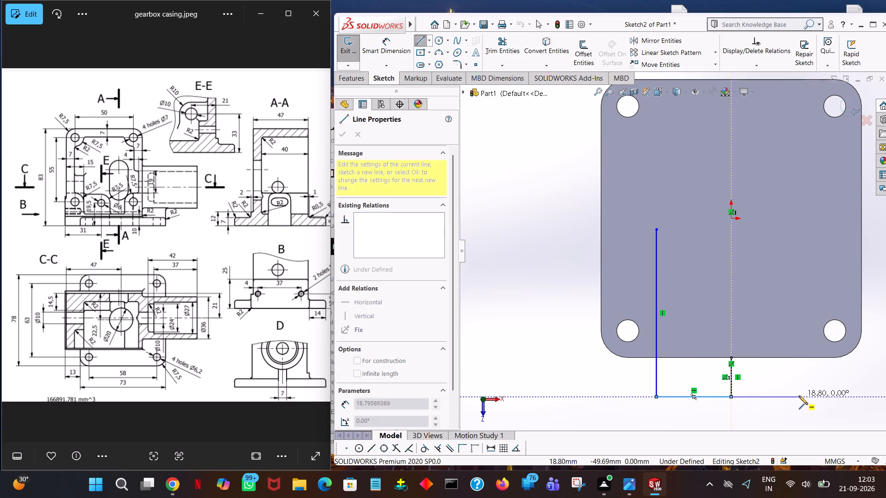
{"action": "left_click", "coordinate": [799, 396]}
{"action": "type", "text": "21"}
{"action": "key", "text": "Return"}
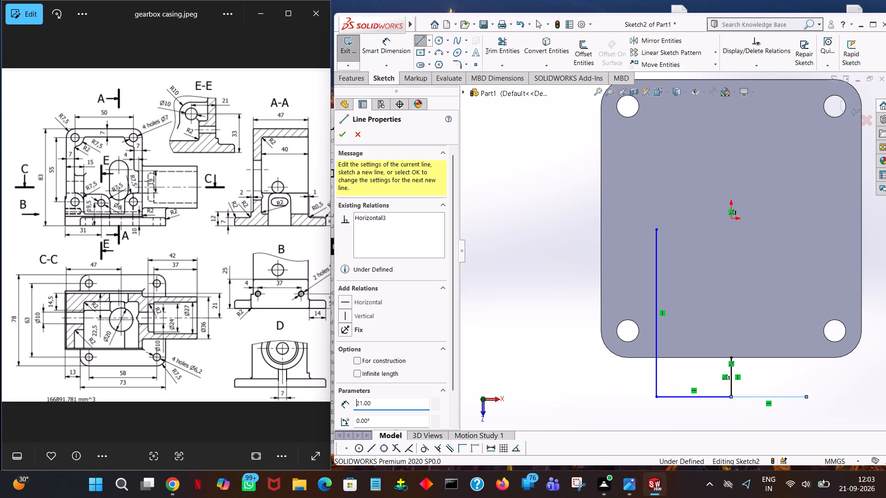
{"action": "left_click", "coordinate": [805, 228]}
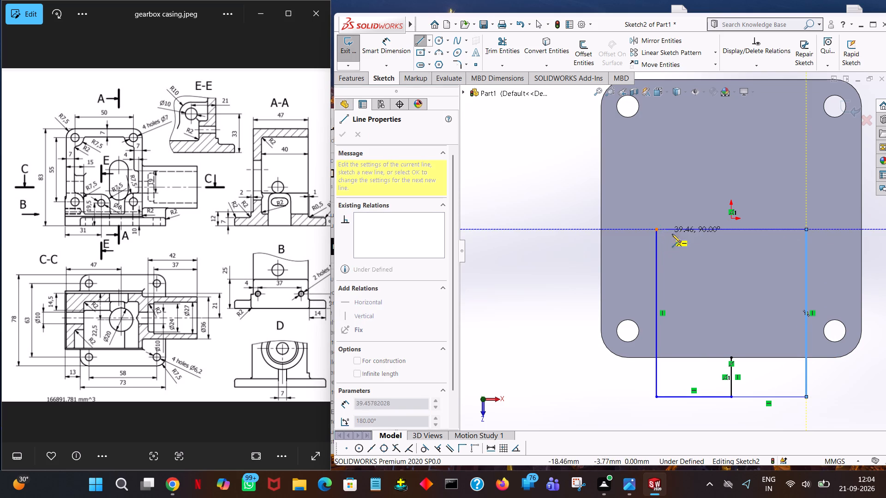
{"action": "right_click", "coordinate": [682, 236]}
{"action": "left_click", "coordinate": [706, 246]}
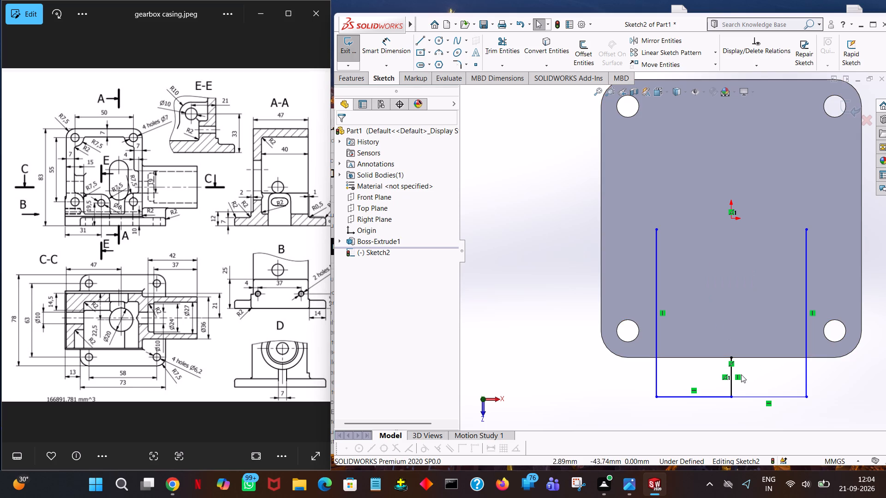
Set the length of the short line joining the flange's front edge to the outline to 13 mm.
{"action": "left_click", "coordinate": [731, 387]}
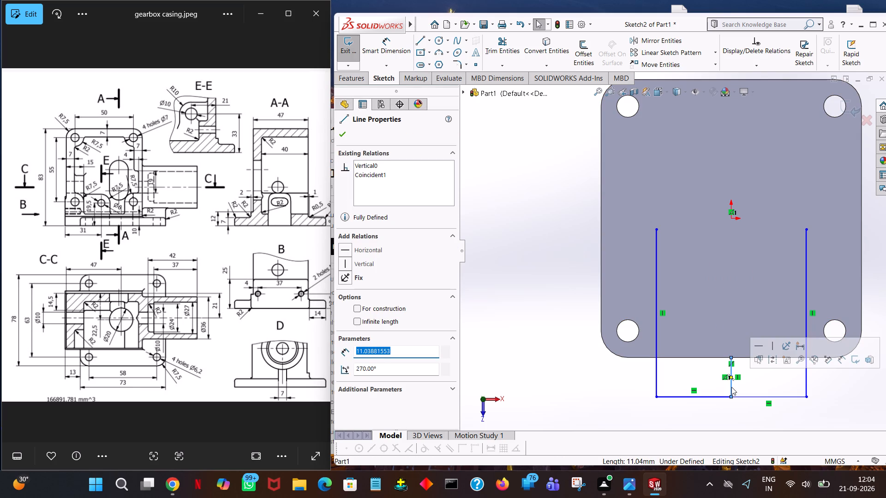
{"action": "type", "text": "13"}
{"action": "key", "text": "Return"}
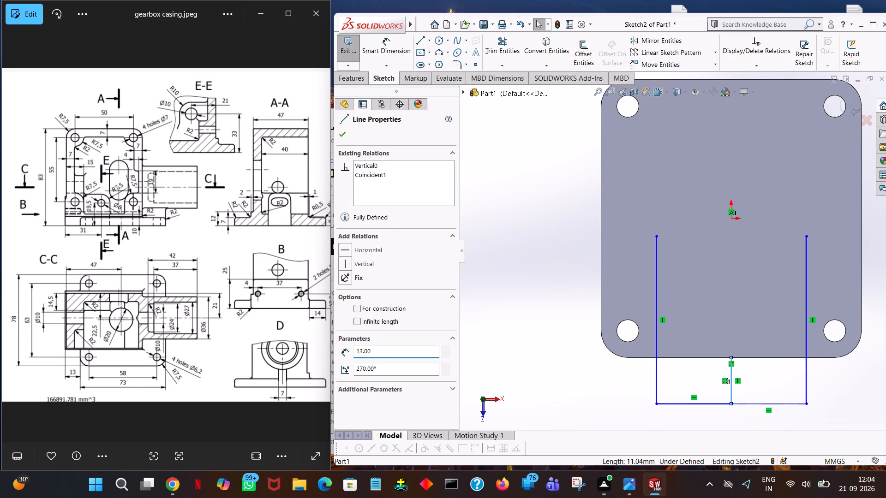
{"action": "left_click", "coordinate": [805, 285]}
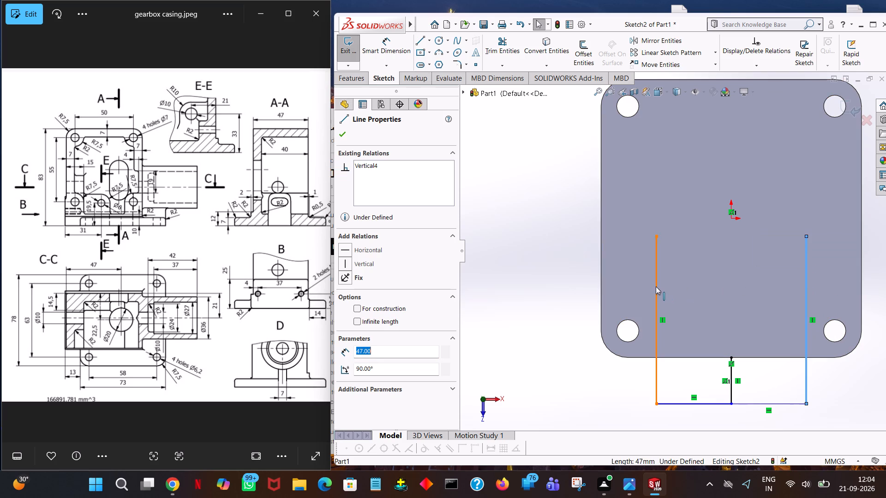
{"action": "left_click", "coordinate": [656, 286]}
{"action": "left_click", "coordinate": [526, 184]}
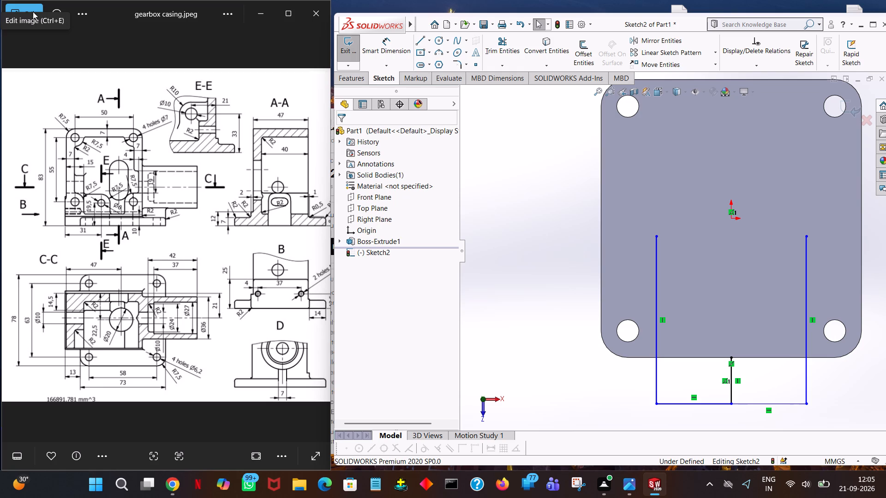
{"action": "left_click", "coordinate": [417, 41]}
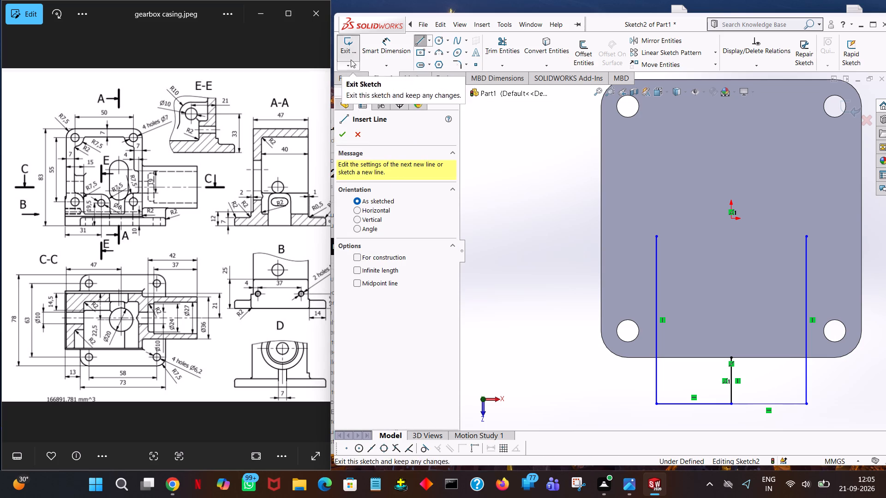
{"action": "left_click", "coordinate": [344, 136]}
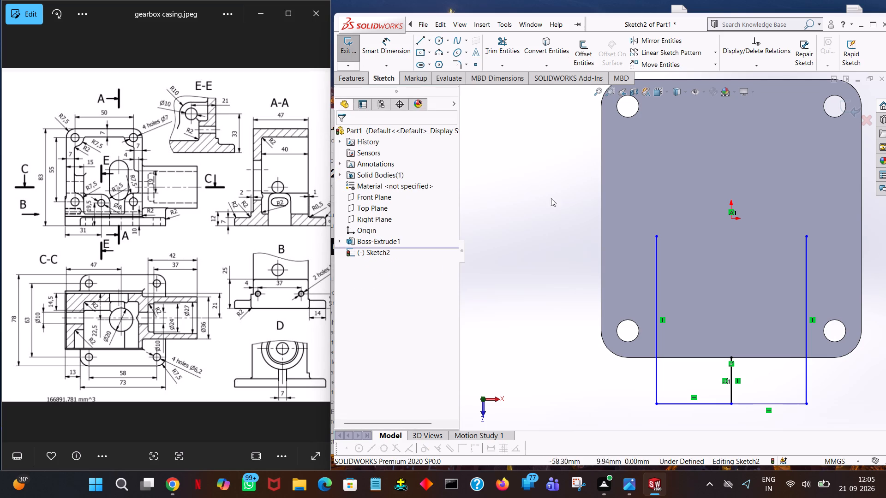
Set the lengths of both long side lines of the body outline to 65 mm.
{"action": "left_click", "coordinate": [658, 290]}
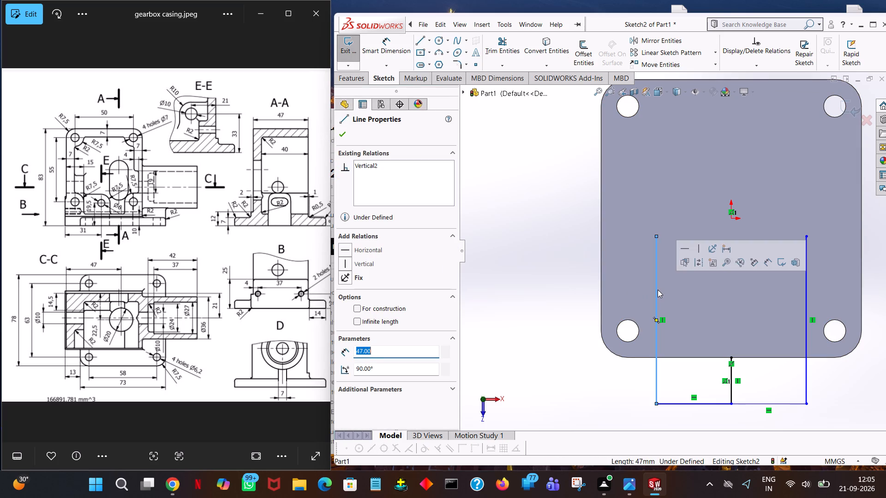
{"action": "type", "text": "65"}
{"action": "key", "text": "Return"}
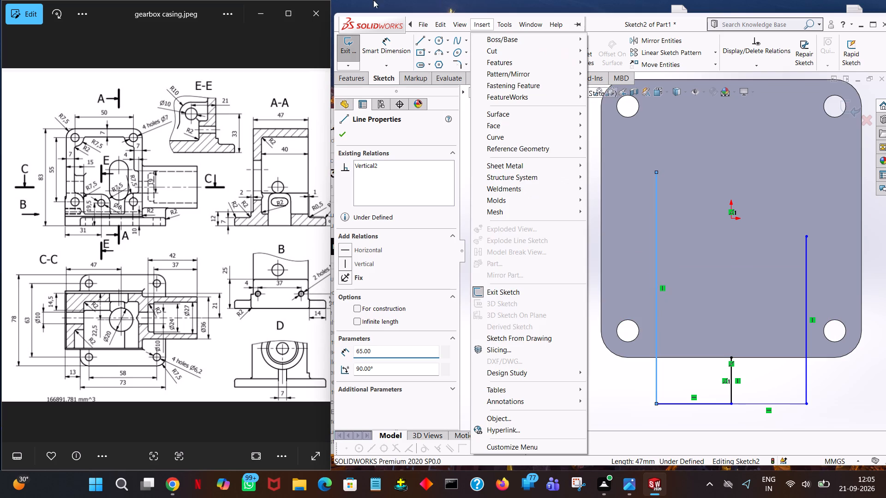
{"action": "left_click", "coordinate": [341, 135]}
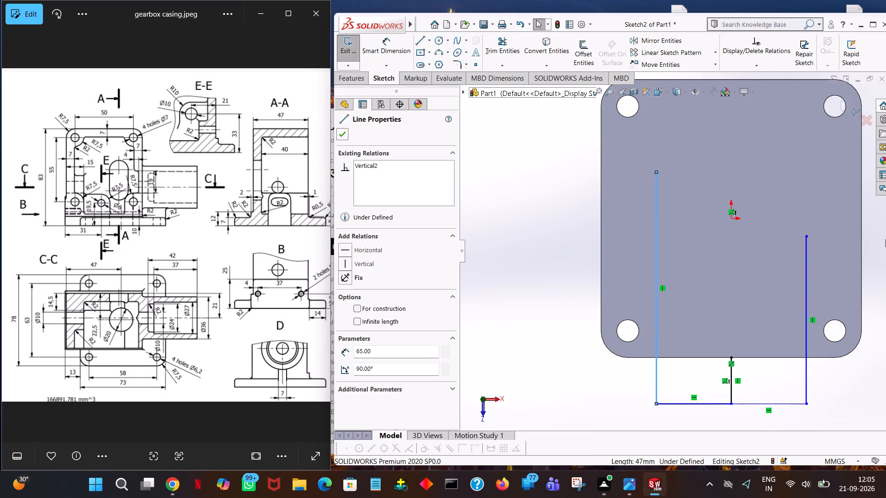
{"action": "left_click", "coordinate": [804, 273]}
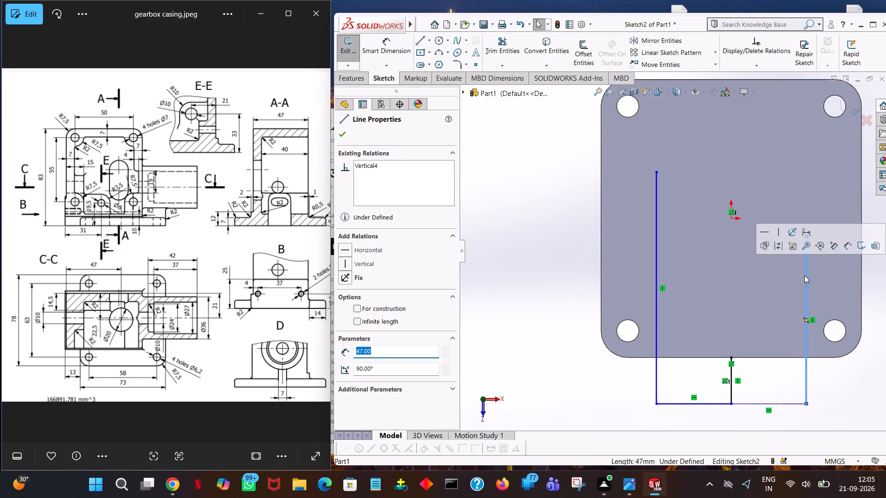
{"action": "type", "text": "65"}
{"action": "key", "text": "Return"}
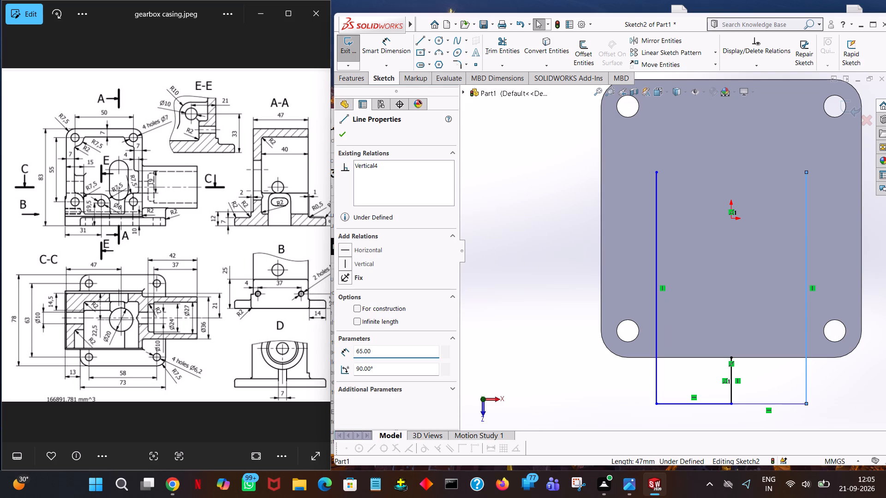
{"action": "left_click", "coordinate": [340, 137]}
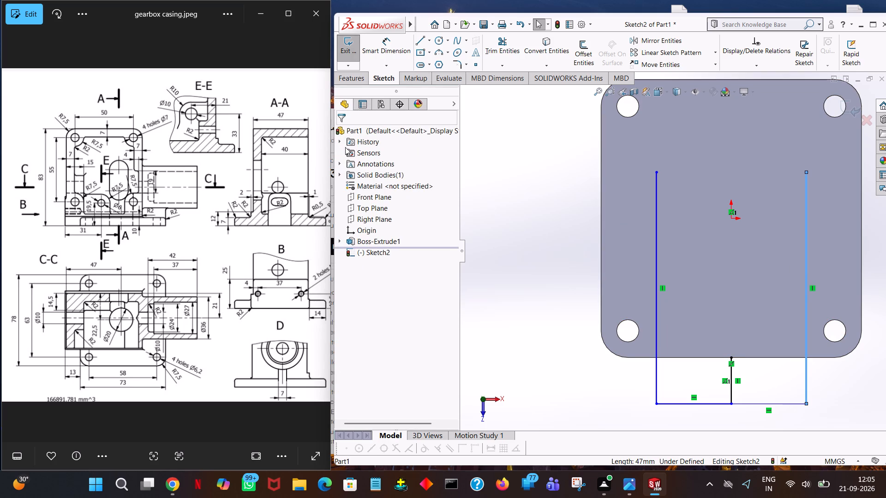
Close the body outline with a line joining the free ends of the two 65 mm side lines, and end the line chain.
{"action": "left_click", "coordinate": [416, 37]}
{"action": "left_click", "coordinate": [657, 172]}
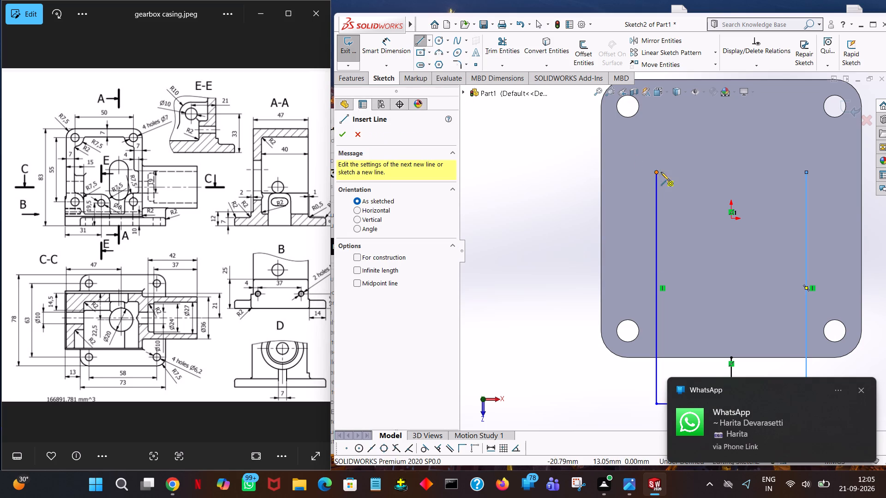
{"action": "left_click", "coordinate": [807, 172]}
{"action": "right_click", "coordinate": [807, 172]}
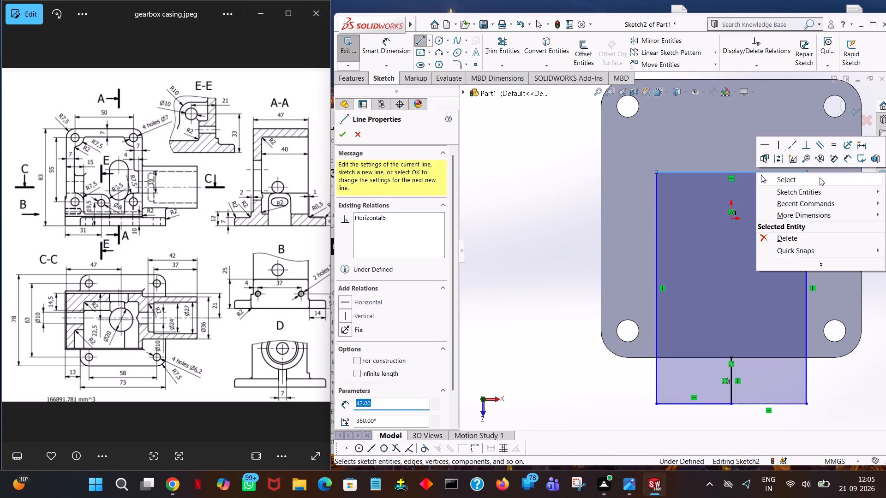
{"action": "left_click", "coordinate": [820, 178]}
Examine the drawing's front view, A-A section, outer side view and pictorial view for the body's overall dimensions before extruding.
{"action": "left_click_drag", "start_coordinate": [230, 198], "coordinate": [10, 206]}
{"action": "left_click_drag", "start_coordinate": [204, 285], "coordinate": [220, 286]}
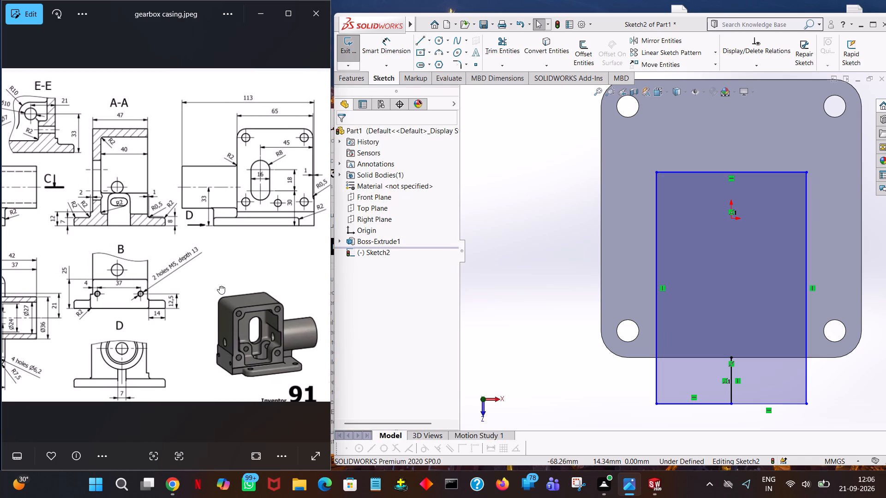
{"action": "left_click_drag", "start_coordinate": [220, 286], "coordinate": [221, 286]}
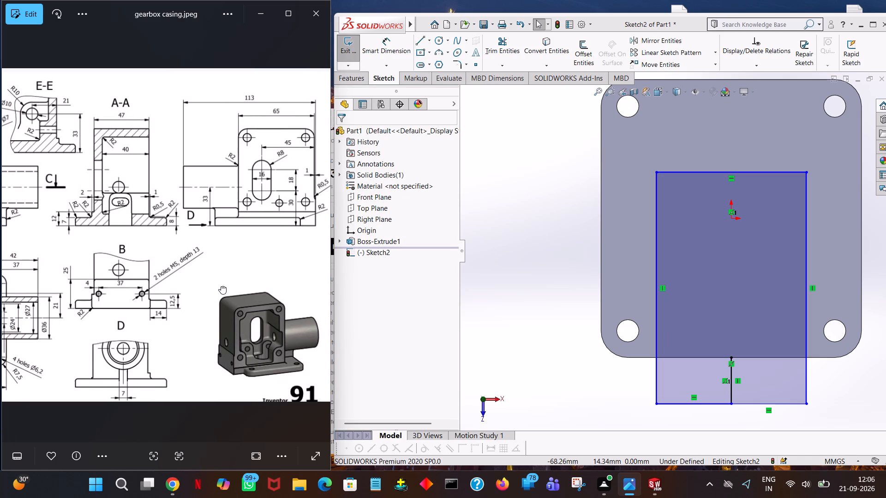
{"action": "left_click_drag", "start_coordinate": [221, 286], "coordinate": [326, 279]}
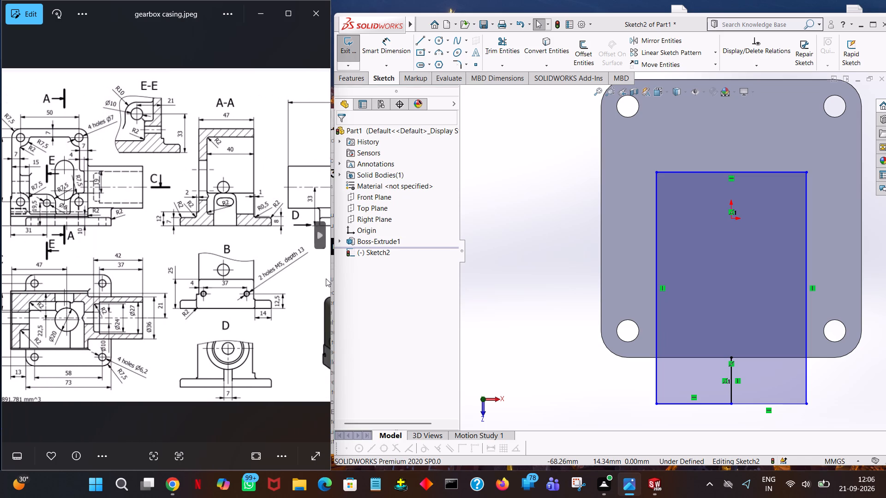
{"action": "left_click_drag", "start_coordinate": [326, 279], "coordinate": [223, 258]}
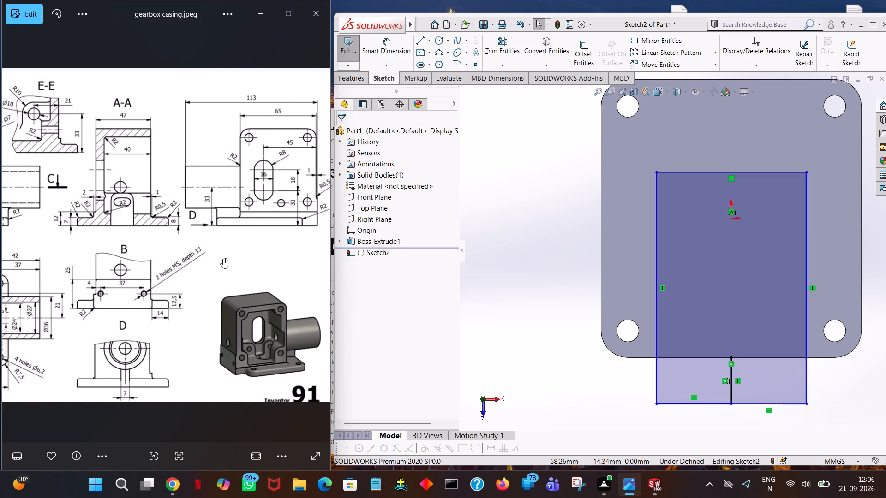
{"action": "left_click_drag", "start_coordinate": [223, 258], "coordinate": [423, 275]}
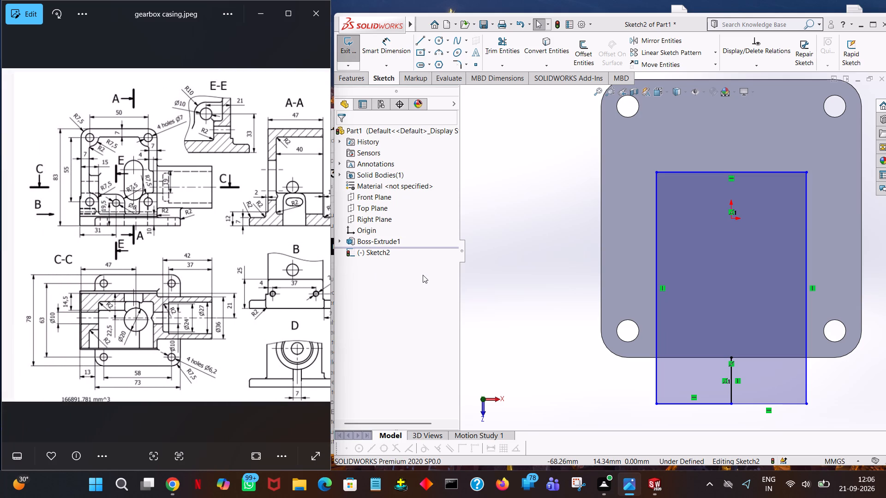
{"action": "left_click_drag", "start_coordinate": [423, 275], "coordinate": [375, 276]}
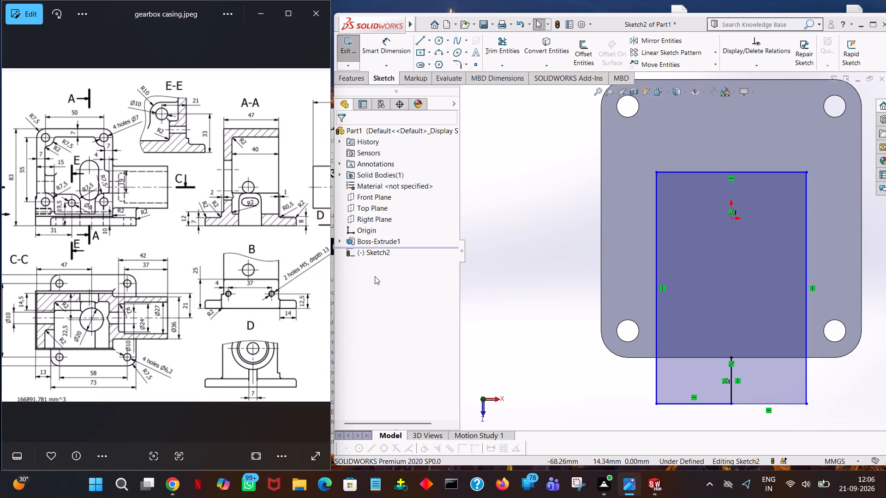
{"action": "left_click_drag", "start_coordinate": [375, 276], "coordinate": [191, 278]}
{"action": "left_click_drag", "start_coordinate": [134, 257], "coordinate": [335, 268]}
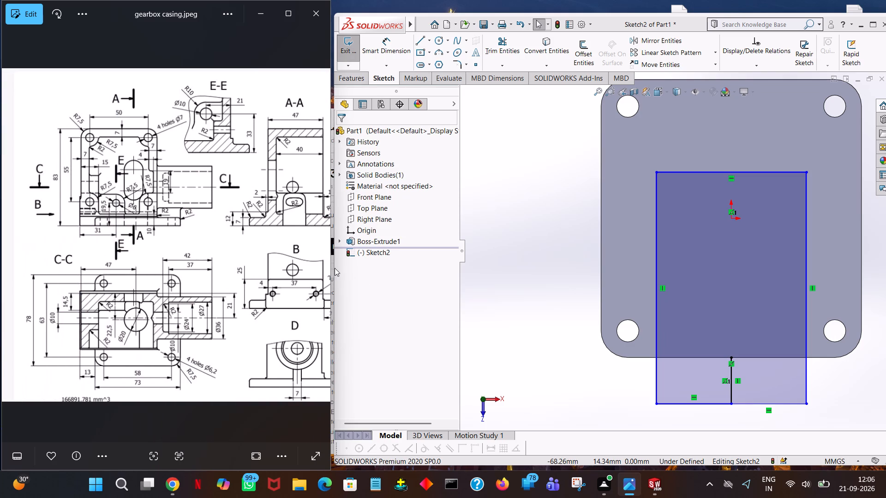
{"action": "left_click_drag", "start_coordinate": [335, 268], "coordinate": [91, 262]}
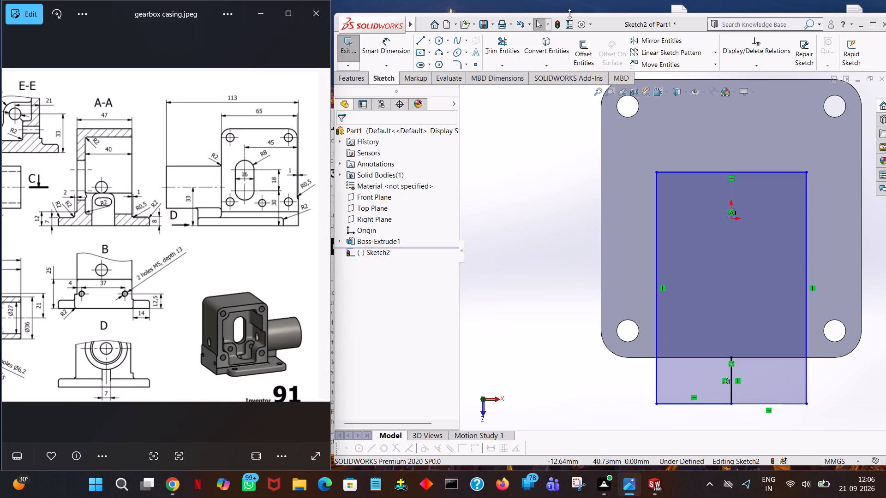
Extrude all three regions of the body outline 83 mm upward from the flange as a blind, merged boss.
{"action": "left_click", "coordinate": [359, 80]}
{"action": "left_click", "coordinate": [358, 60]}
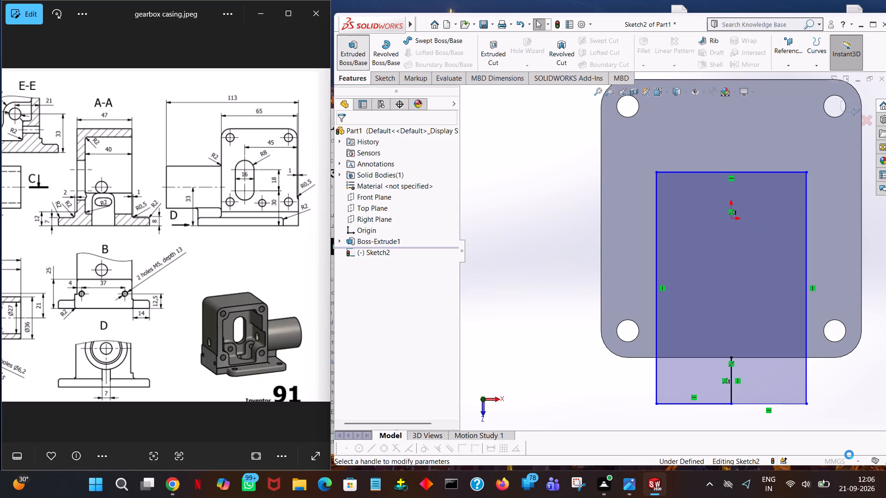
{"action": "left_click", "coordinate": [756, 335]}
{"action": "left_click", "coordinate": [764, 371]}
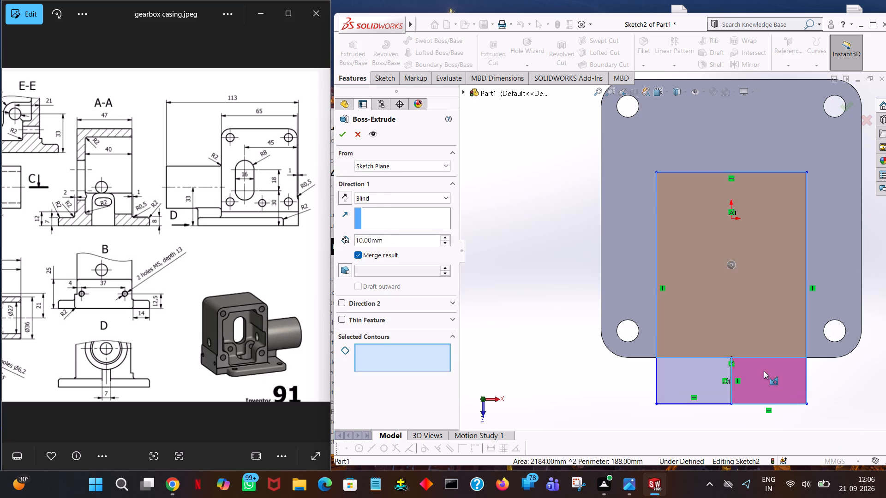
{"action": "left_click", "coordinate": [701, 371]}
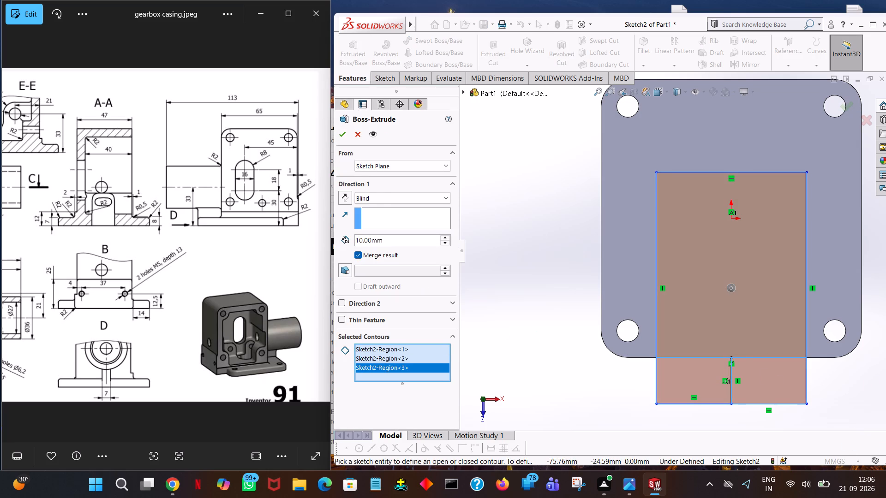
{"action": "double_click", "coordinate": [385, 243]}
{"action": "right_click_drag", "start_coordinate": [391, 241], "coordinate": [396, 239]}
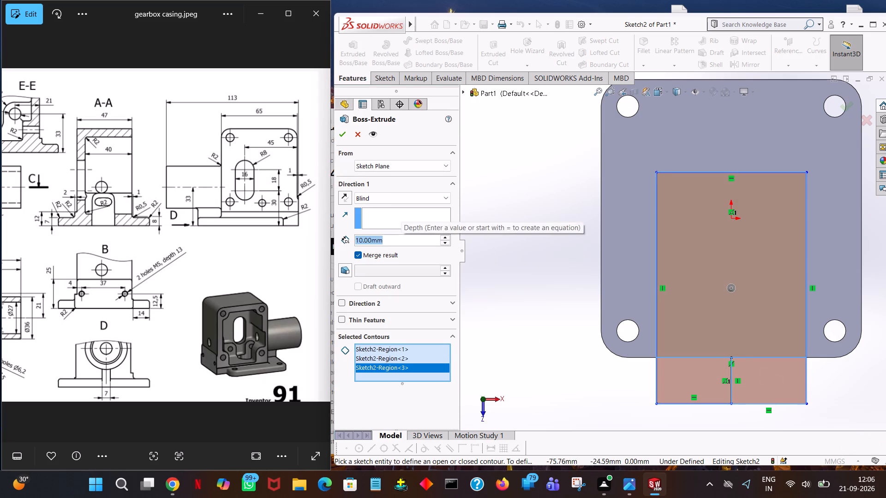
{"action": "type", "text": "83"}
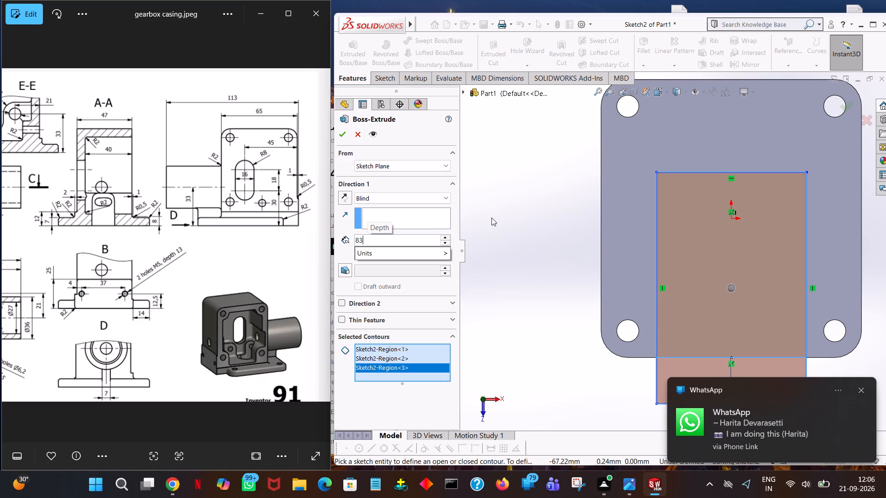
{"action": "left_click", "coordinate": [491, 218]}
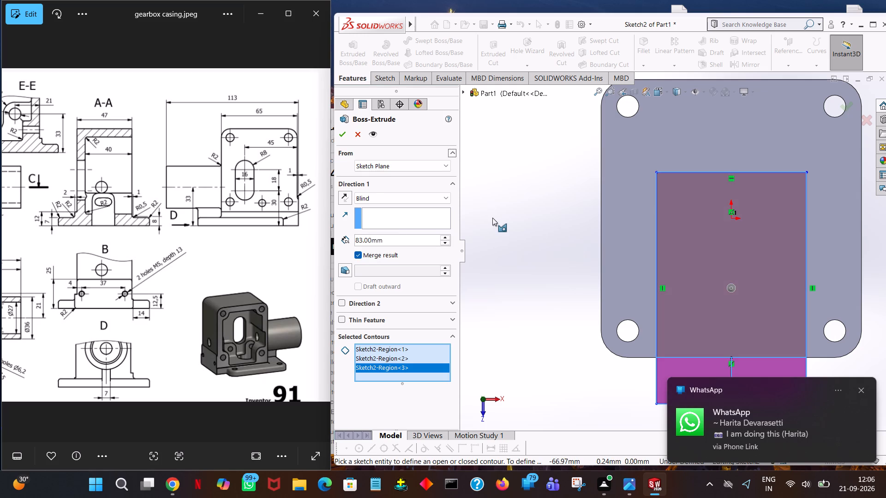
{"action": "middle_click_drag", "start_coordinate": [565, 328], "coordinate": [569, 253]}
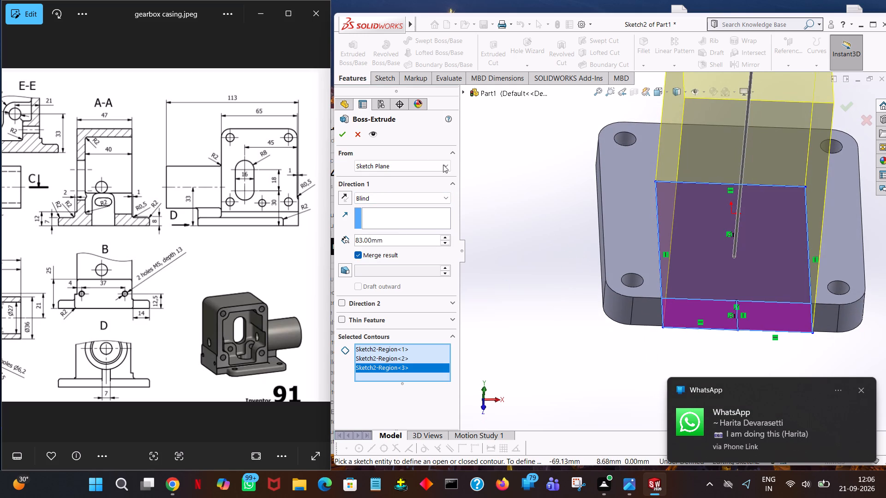
{"action": "left_click", "coordinate": [334, 135]}
{"action": "left_click", "coordinate": [344, 136]}
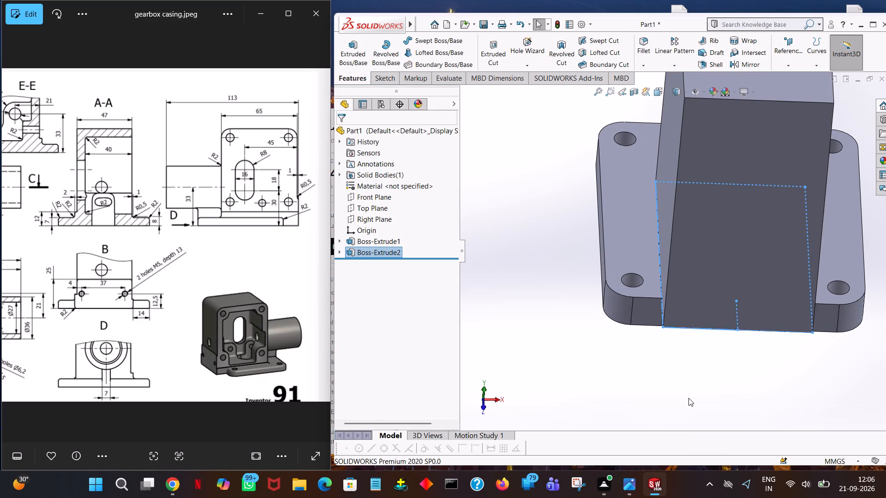
Inspect the extruded body and base flange from several directions, ending in the isometric view.
{"action": "middle_click_drag", "start_coordinate": [681, 398], "coordinate": [597, 389]}
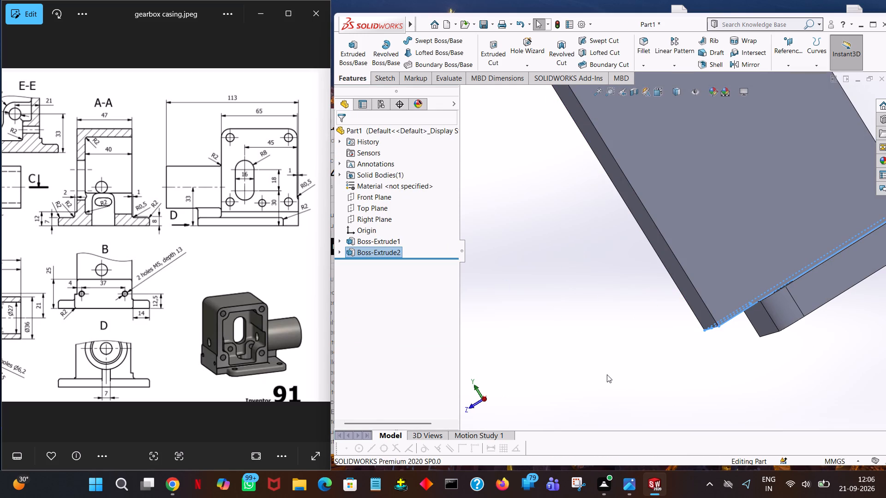
{"action": "key", "text": "ctrl+7"}
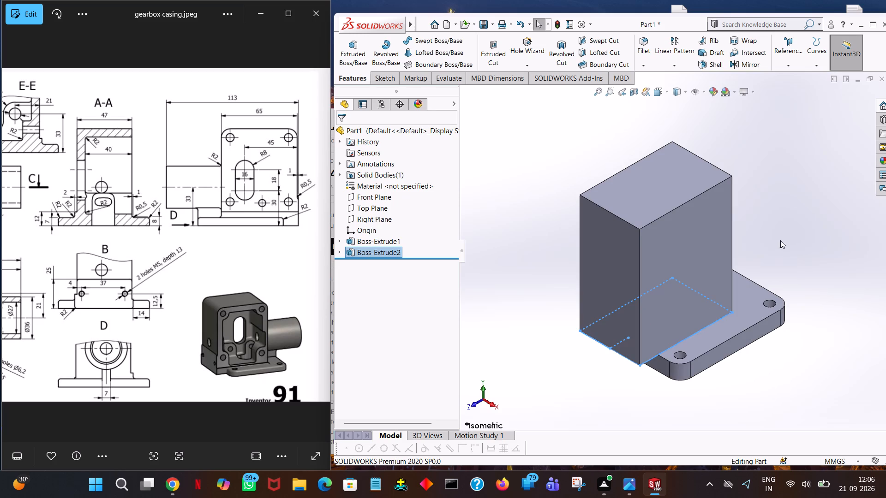
{"action": "left_click", "coordinate": [784, 237]}
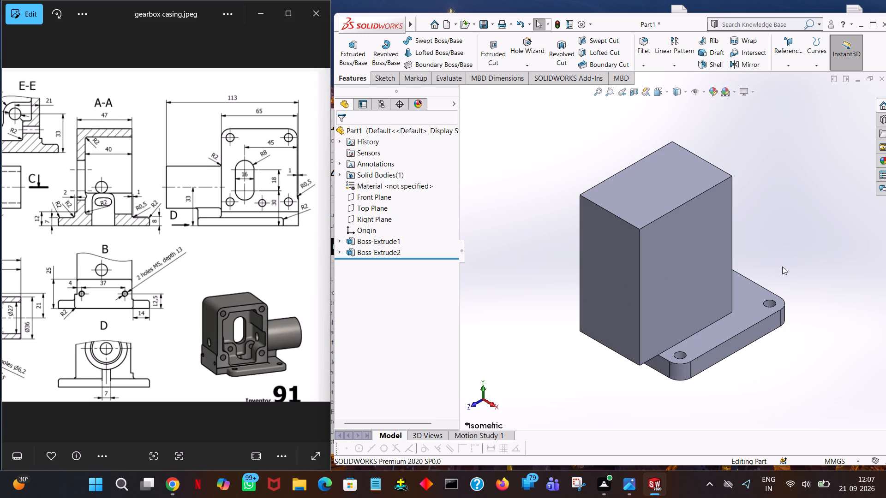
{"action": "middle_click_drag", "start_coordinate": [781, 270], "coordinate": [773, 239]}
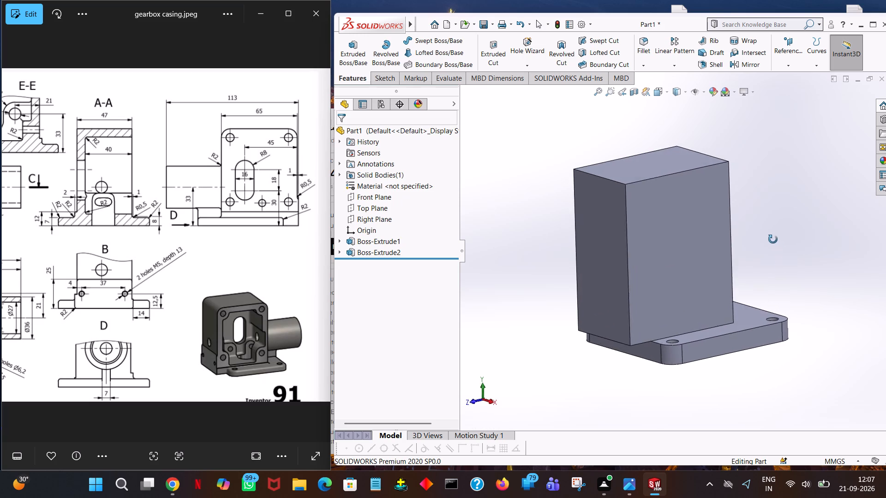
{"action": "middle_click_drag", "start_coordinate": [773, 239], "coordinate": [665, 255]}
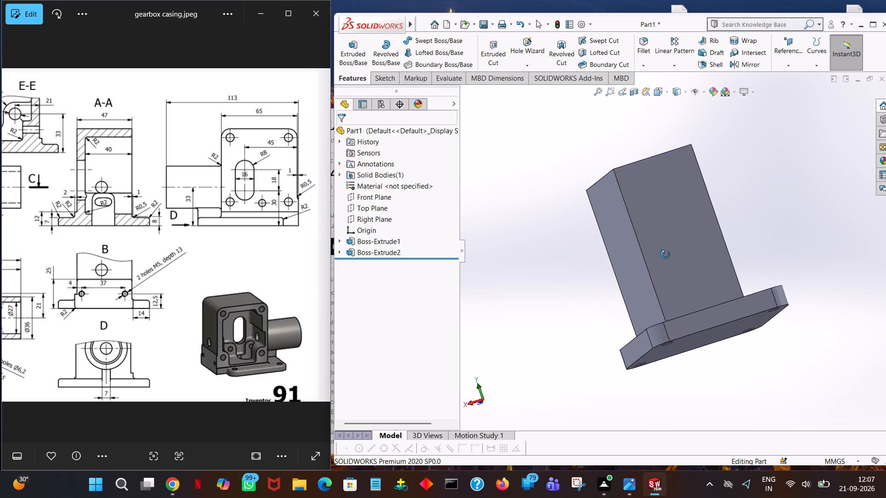
{"action": "middle_click_drag", "start_coordinate": [665, 255], "coordinate": [754, 347]}
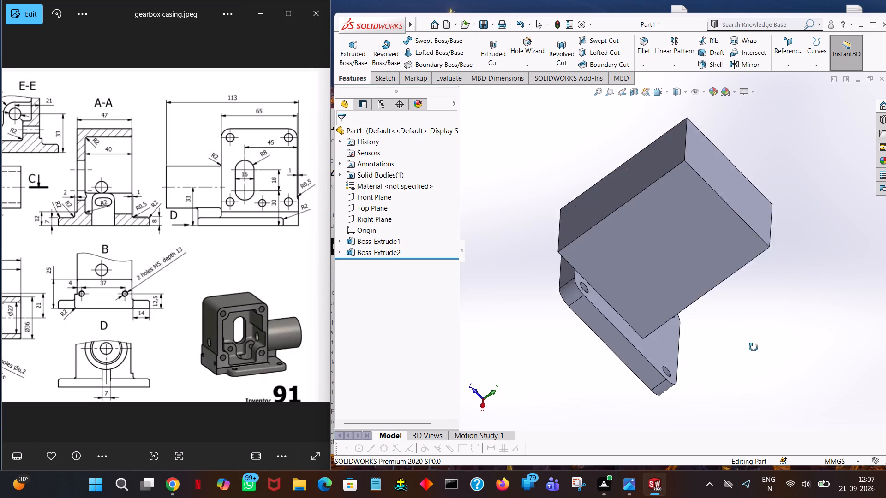
{"action": "middle_click_drag", "start_coordinate": [754, 347], "coordinate": [786, 355]}
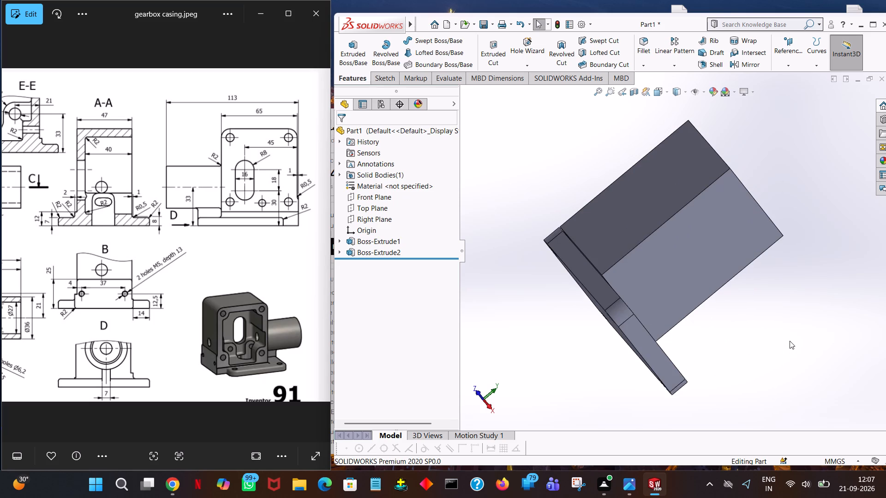
{"action": "key", "text": "ctrl+7"}
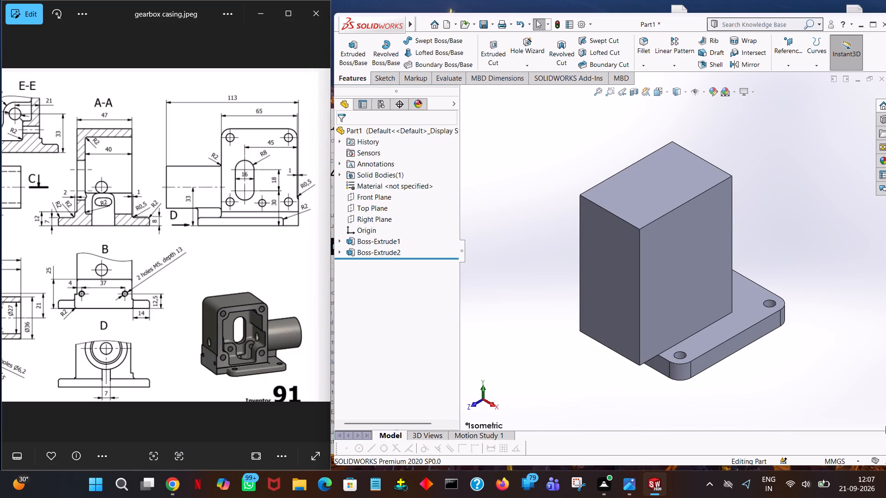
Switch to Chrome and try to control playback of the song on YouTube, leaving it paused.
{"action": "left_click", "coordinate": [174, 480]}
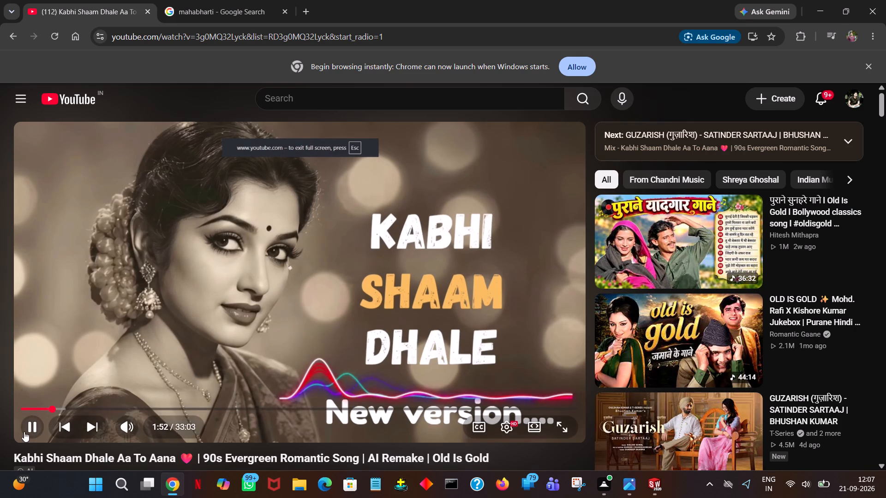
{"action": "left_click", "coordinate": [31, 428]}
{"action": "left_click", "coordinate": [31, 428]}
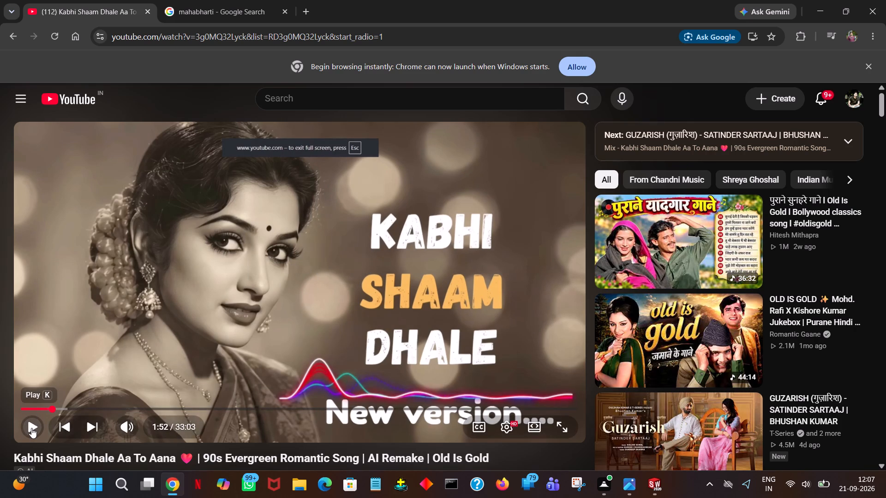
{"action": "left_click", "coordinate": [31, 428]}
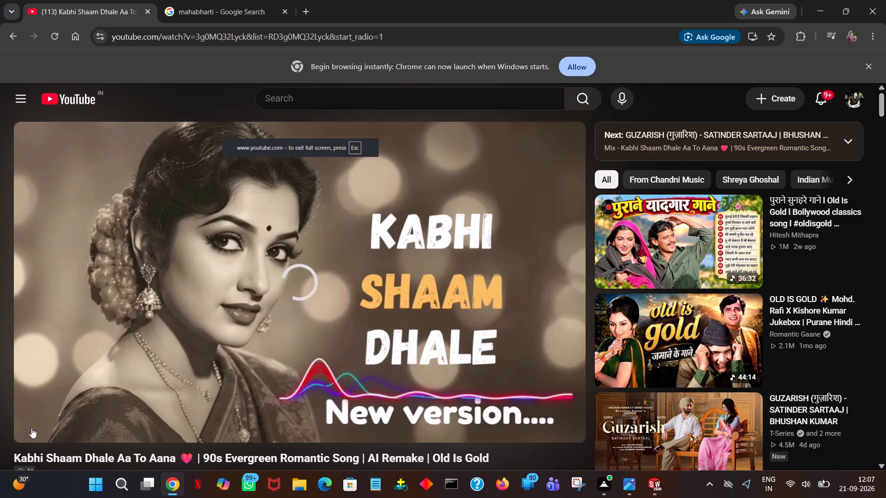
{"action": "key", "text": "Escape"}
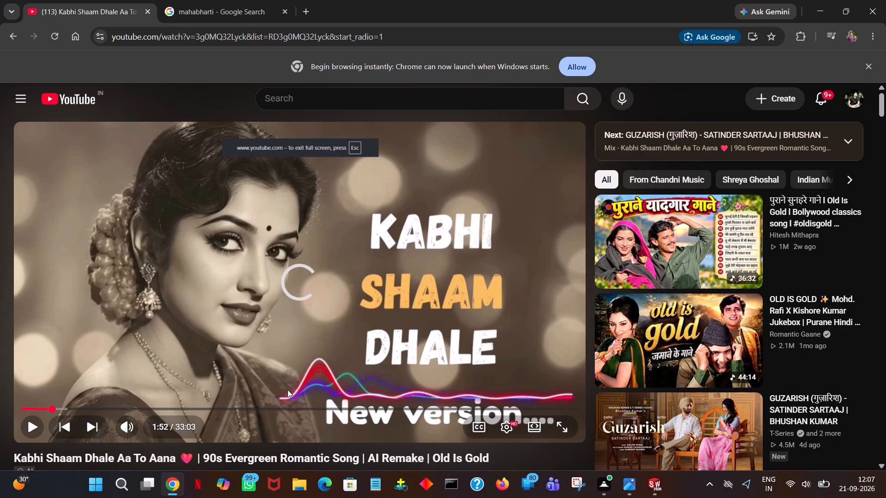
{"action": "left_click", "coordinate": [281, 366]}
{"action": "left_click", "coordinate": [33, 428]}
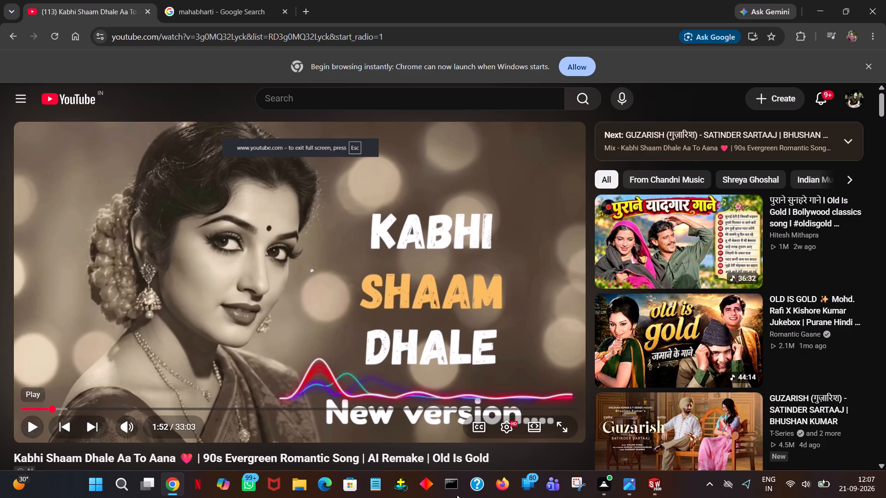
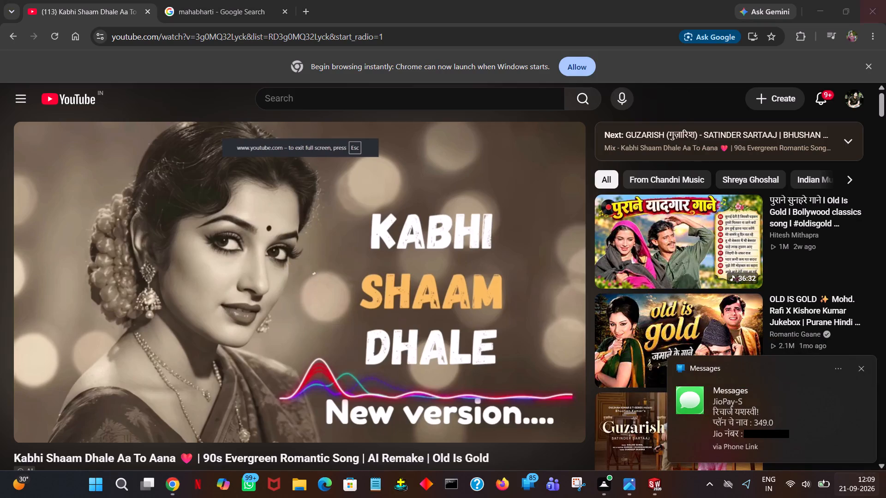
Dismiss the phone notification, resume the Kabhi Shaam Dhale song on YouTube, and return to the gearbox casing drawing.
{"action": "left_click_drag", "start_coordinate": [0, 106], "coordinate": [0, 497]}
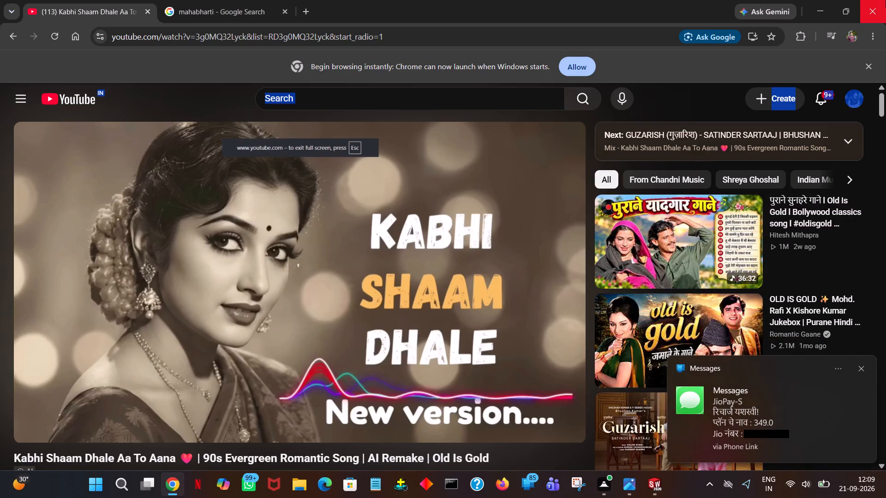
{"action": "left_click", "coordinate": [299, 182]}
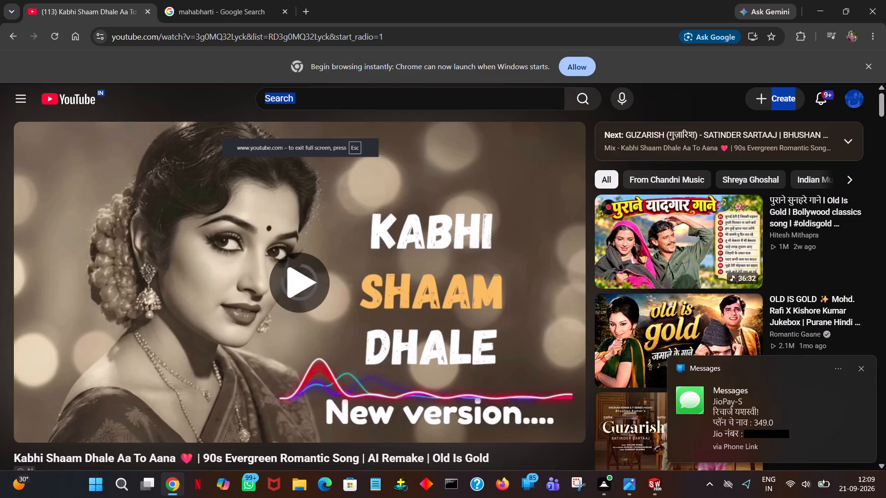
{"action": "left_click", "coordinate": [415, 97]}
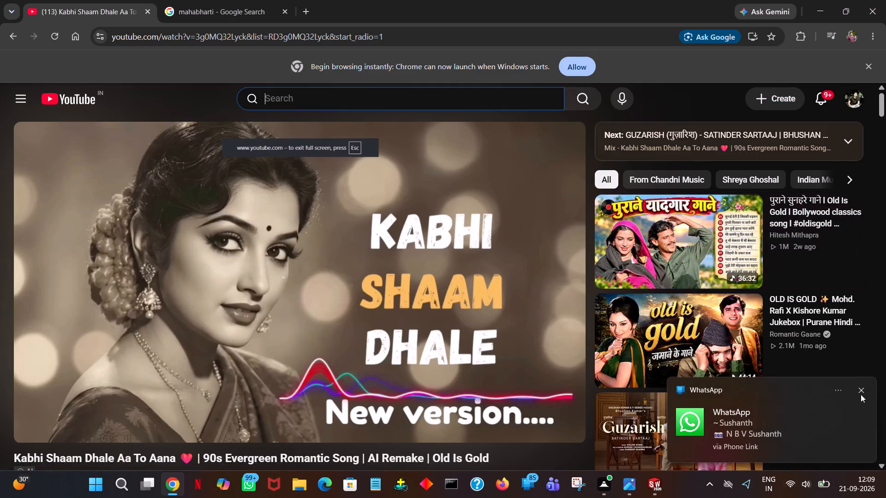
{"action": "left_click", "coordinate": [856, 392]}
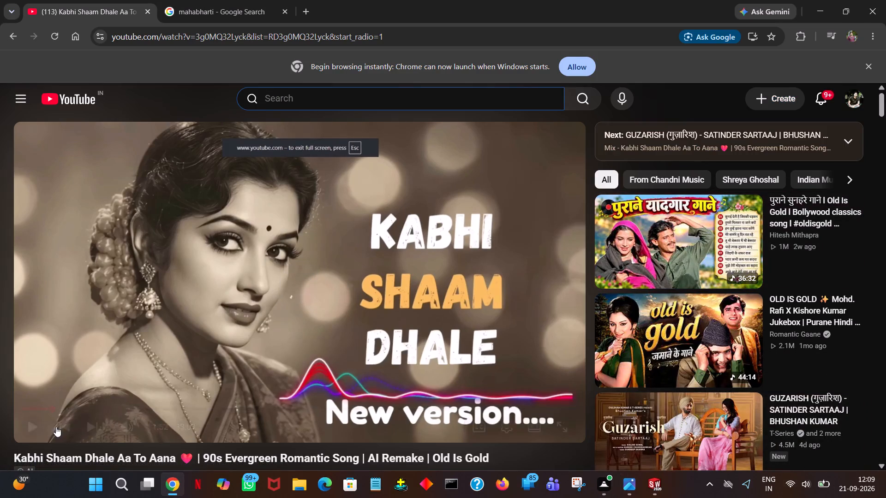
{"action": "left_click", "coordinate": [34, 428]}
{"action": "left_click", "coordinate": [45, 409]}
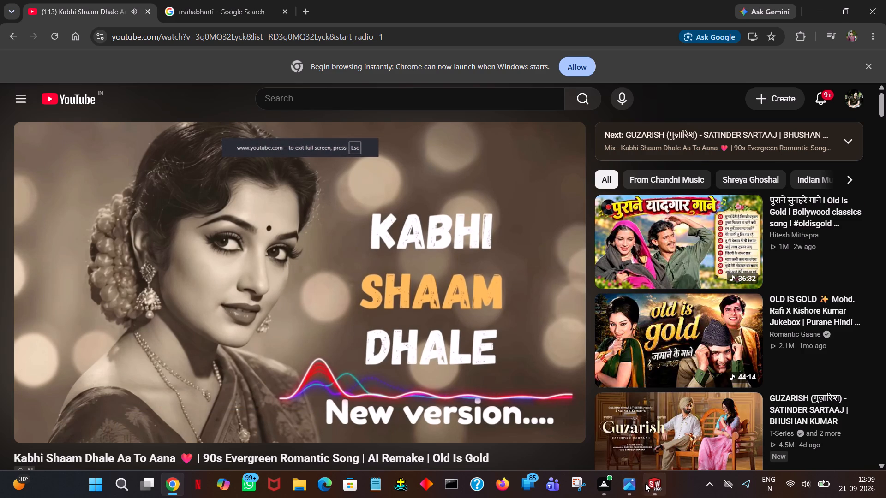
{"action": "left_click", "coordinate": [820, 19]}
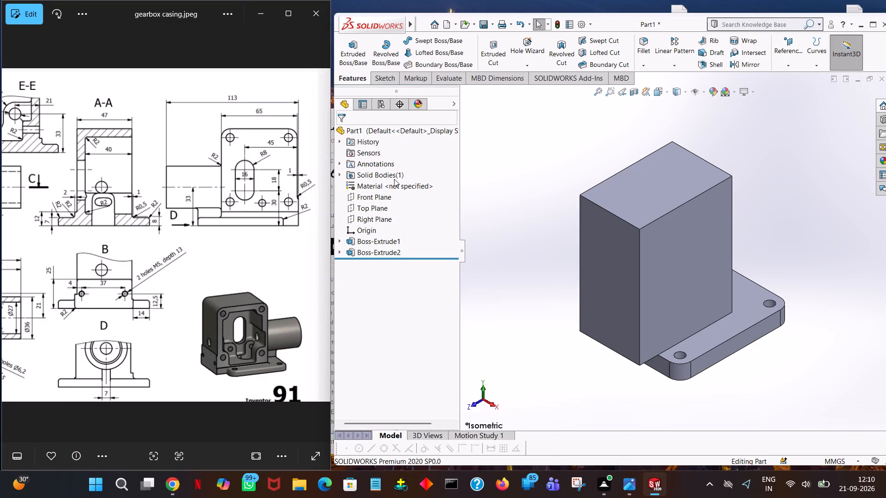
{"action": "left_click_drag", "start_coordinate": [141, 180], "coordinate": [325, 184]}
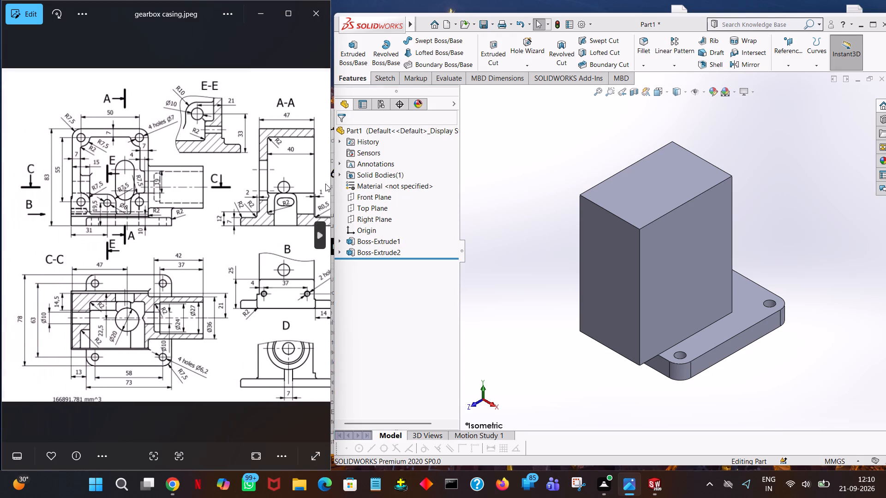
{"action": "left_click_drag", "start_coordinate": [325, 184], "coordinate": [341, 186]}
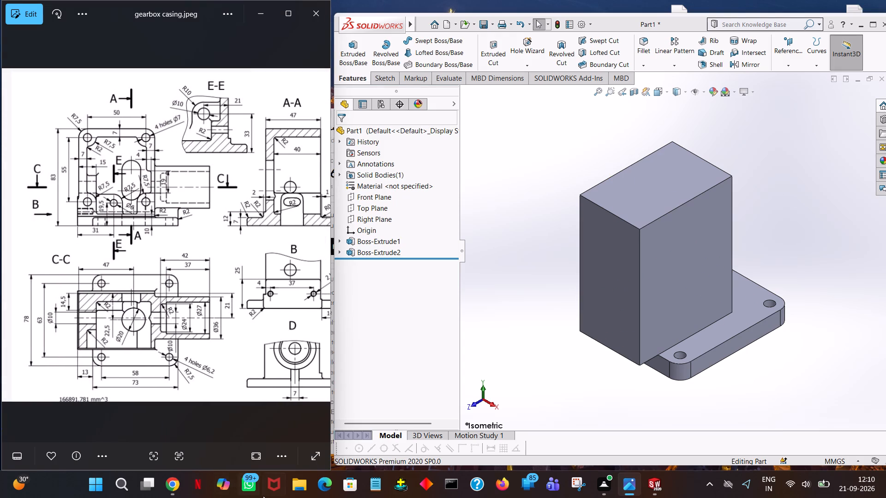
Switch to Chrome and open the MahaBharti website from the Google results for mahabharti.
{"action": "left_click", "coordinate": [179, 484]}
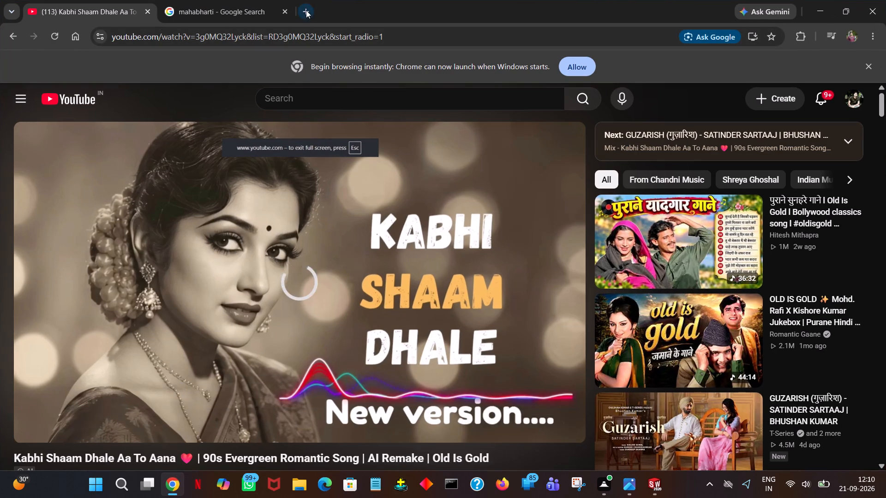
{"action": "left_click", "coordinate": [251, 0]}
{"action": "left_click", "coordinate": [206, 177]}
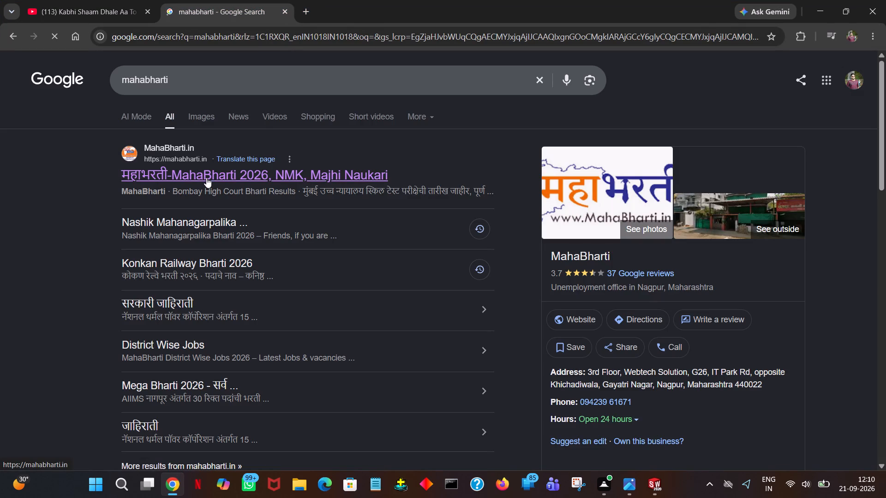
{"action": "triple_click", "coordinate": [208, 178]}
{"action": "double_click", "coordinate": [210, 180]}
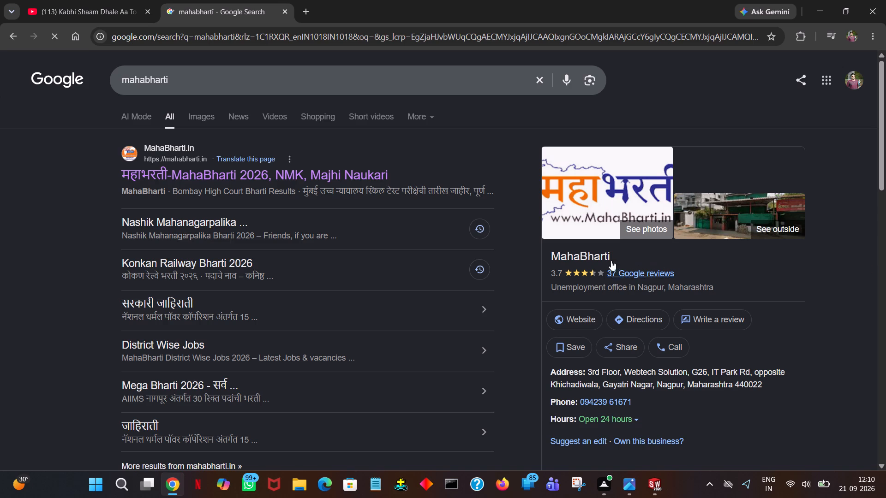
{"action": "left_click", "coordinate": [285, 181]}
{"action": "triple_click", "coordinate": [286, 181]}
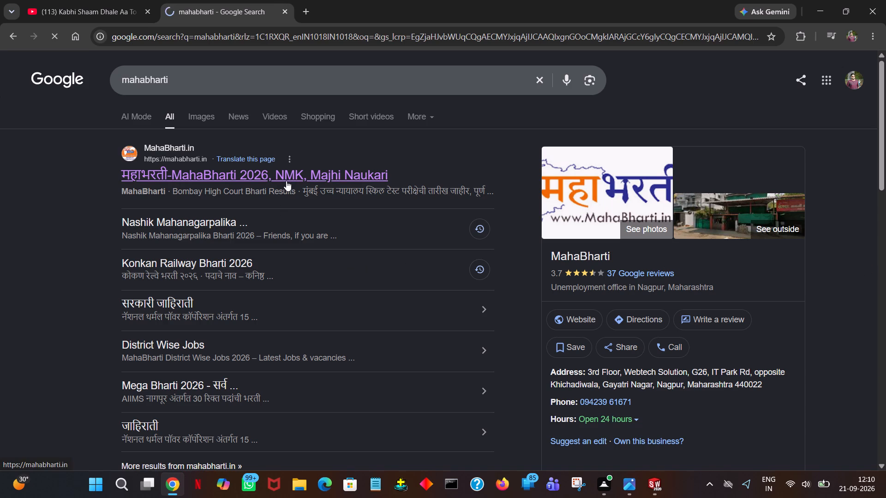
{"action": "double_click", "coordinate": [286, 181]}
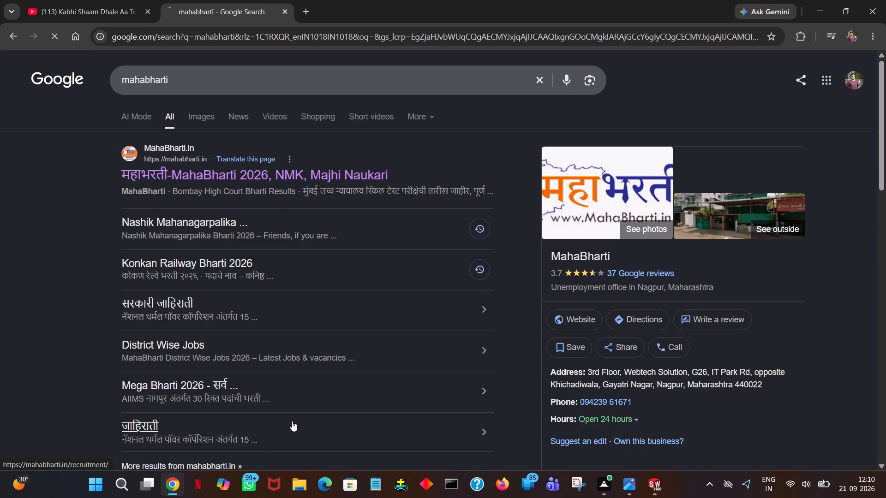
{"action": "left_click_drag", "start_coordinate": [885, 128], "coordinate": [885, 315]}
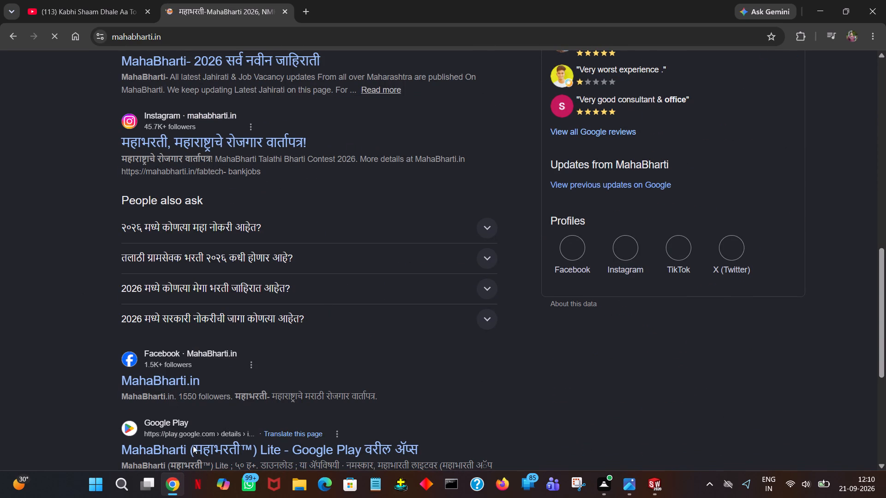
Play the recommended "Old Is Gold | Bollywood classics song" video on YouTube in place of the current song, skipping the advert.
{"action": "left_click", "coordinate": [108, 0]}
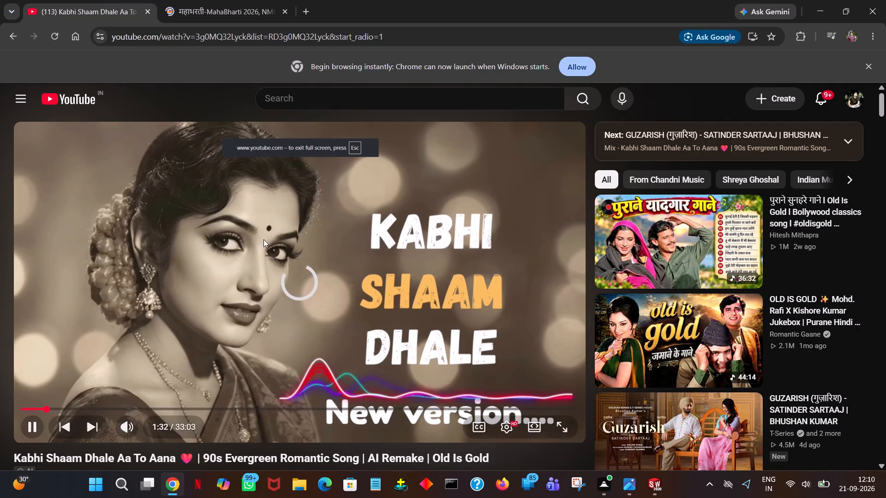
{"action": "left_click", "coordinate": [263, 239]}
{"action": "left_click", "coordinate": [765, 258]}
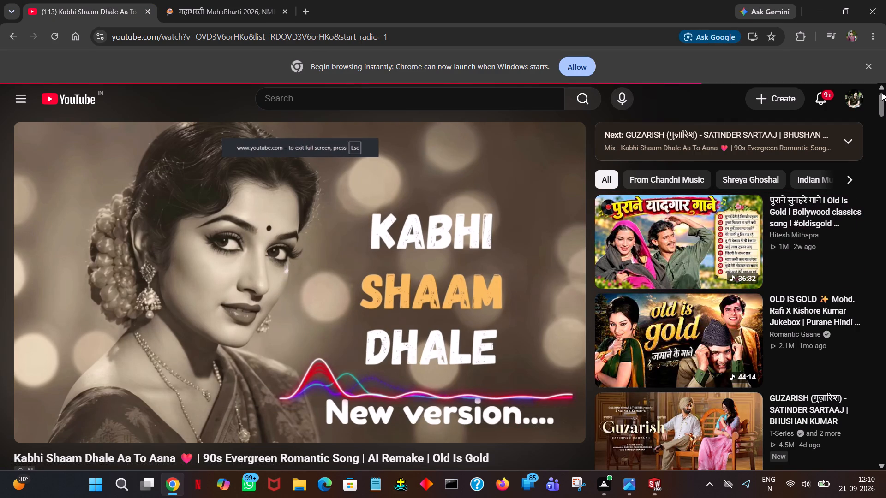
{"action": "left_click_drag", "start_coordinate": [883, 99], "coordinate": [885, 497]}
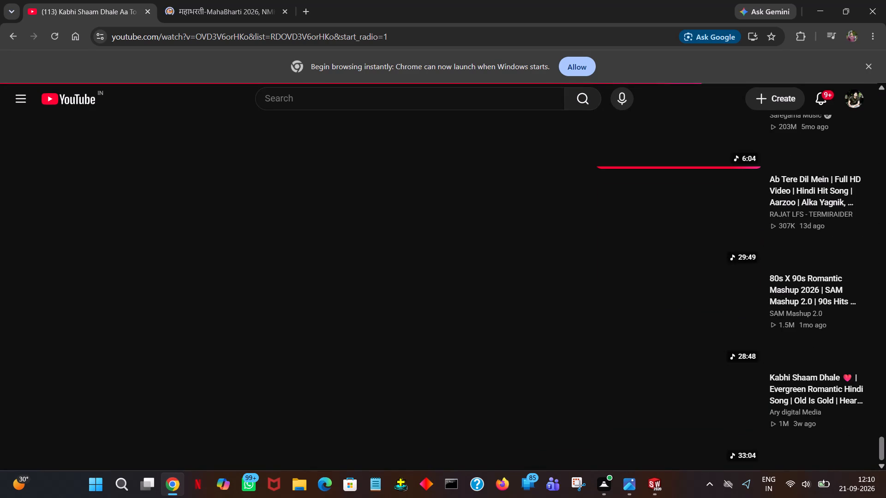
{"action": "left_click_drag", "start_coordinate": [885, 497], "coordinate": [885, 119]}
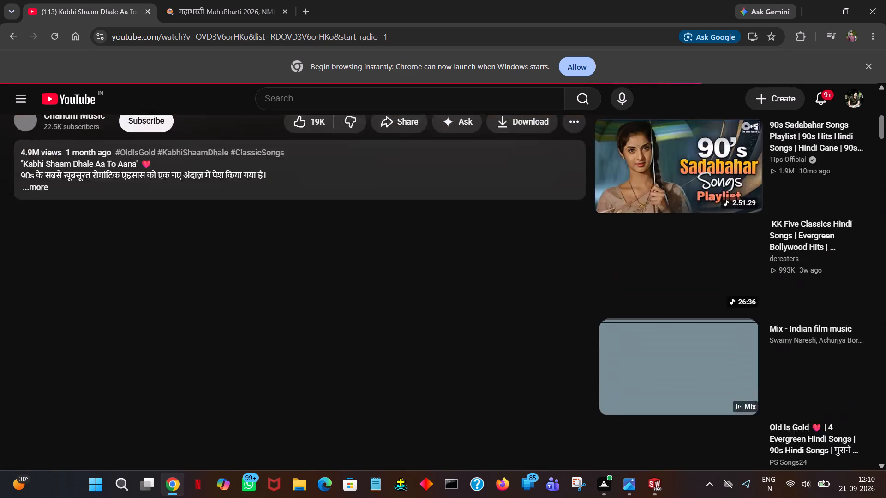
{"action": "left_click_drag", "start_coordinate": [885, 119], "coordinate": [885, 95]}
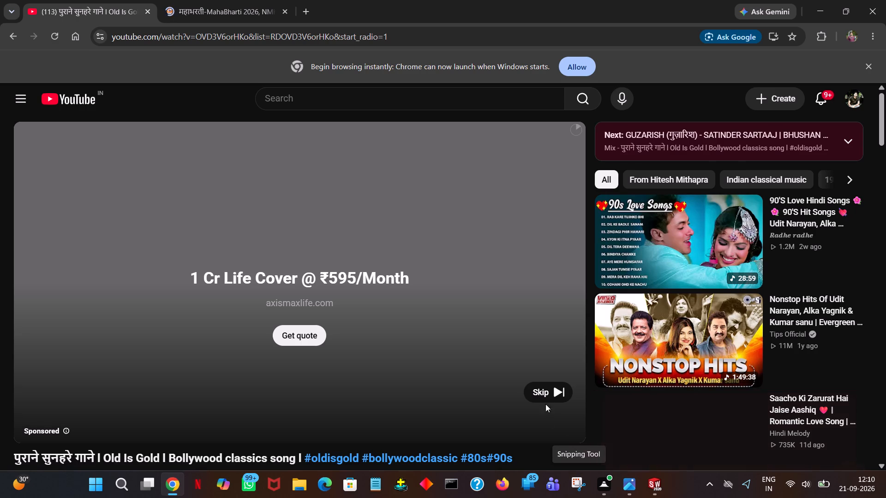
{"action": "left_click", "coordinate": [551, 387]}
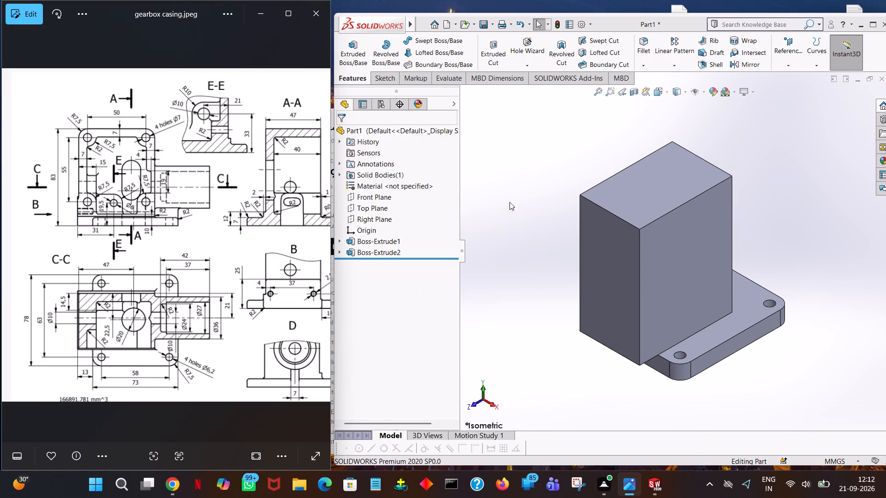
Return to SOLIDWORKS and the drawing, and examine the front view, A-A and C-C sections and views B and D for the body's remaining features.
{"action": "left_click", "coordinate": [522, 174]}
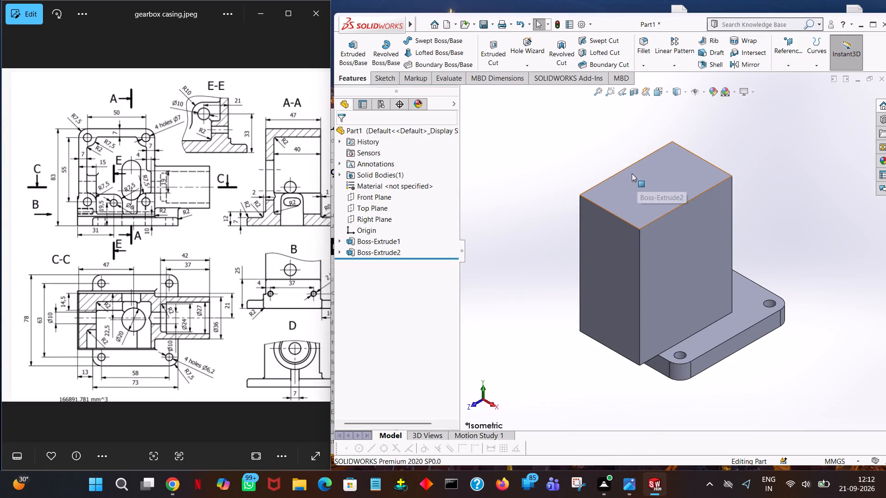
{"action": "middle_click_drag", "start_coordinate": [604, 162], "coordinate": [560, 150]}
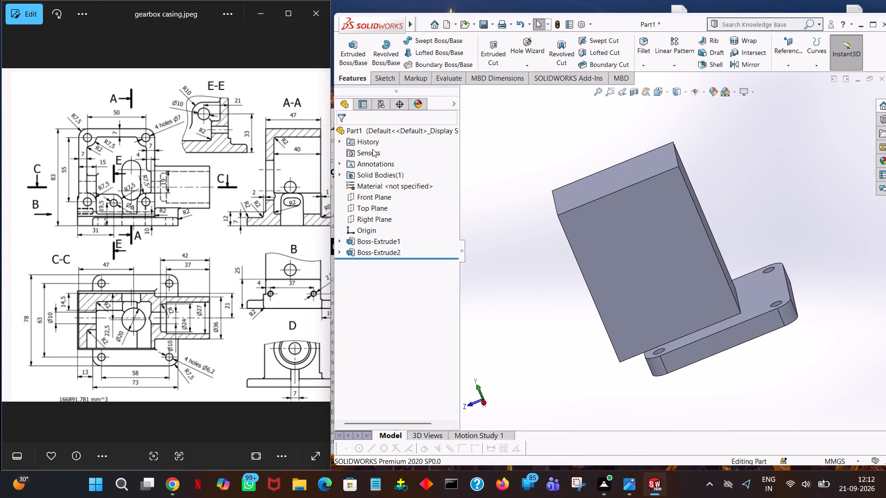
{"action": "left_click", "coordinate": [109, 144]}
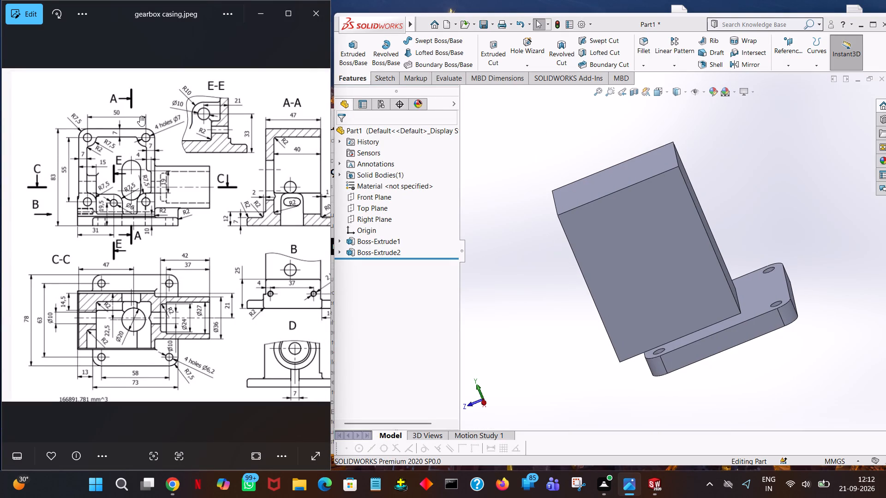
{"action": "scroll", "coordinate": [140, 116], "scroll_direction": "up", "scroll_amount": 6, "text": "ctrl"}
{"action": "scroll", "coordinate": [146, 121], "scroll_direction": "down", "scroll_amount": 2, "text": "ctrl"}
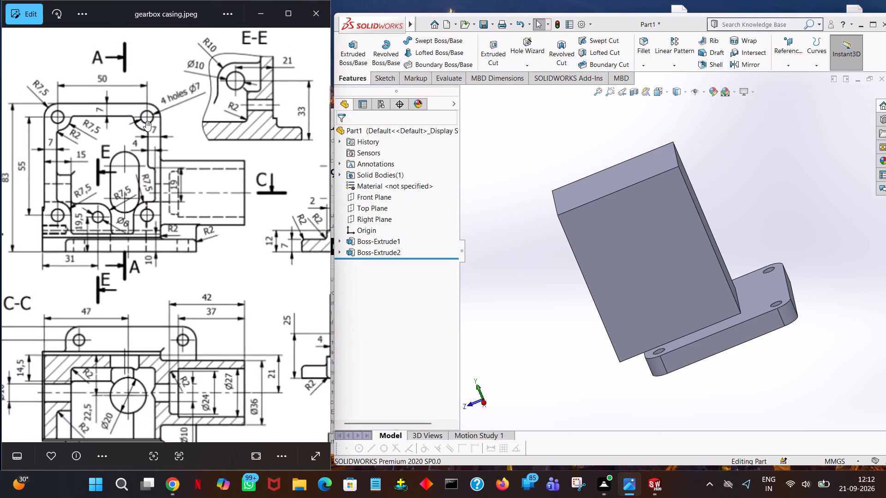
{"action": "scroll", "coordinate": [146, 121], "scroll_direction": "down", "scroll_amount": 3, "text": "ctrl"}
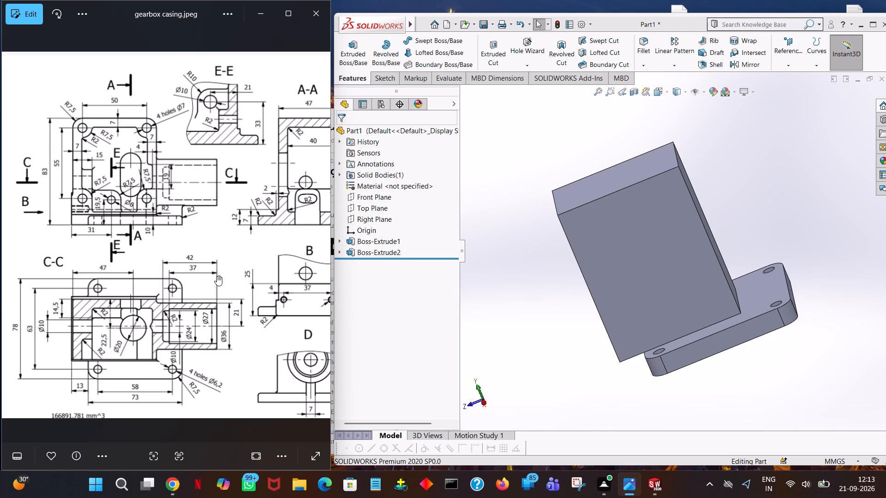
{"action": "left_click_drag", "start_coordinate": [192, 274], "coordinate": [115, 271]}
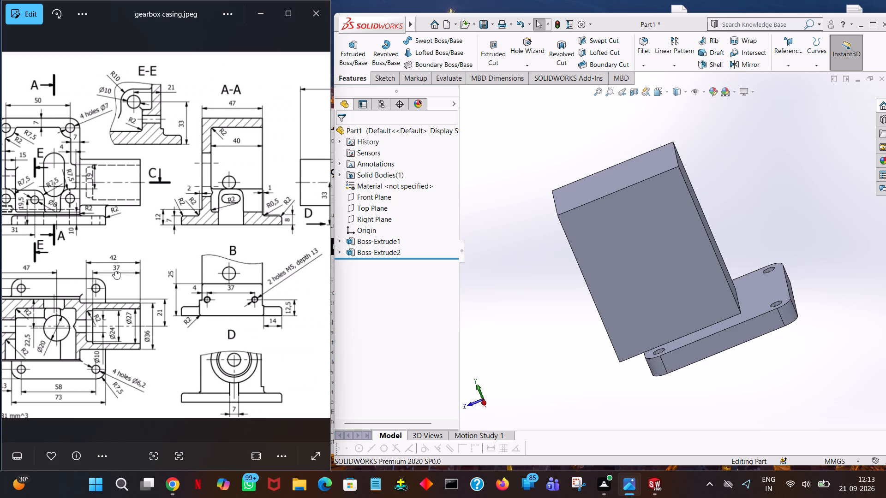
{"action": "left_click_drag", "start_coordinate": [115, 271], "coordinate": [81, 236]}
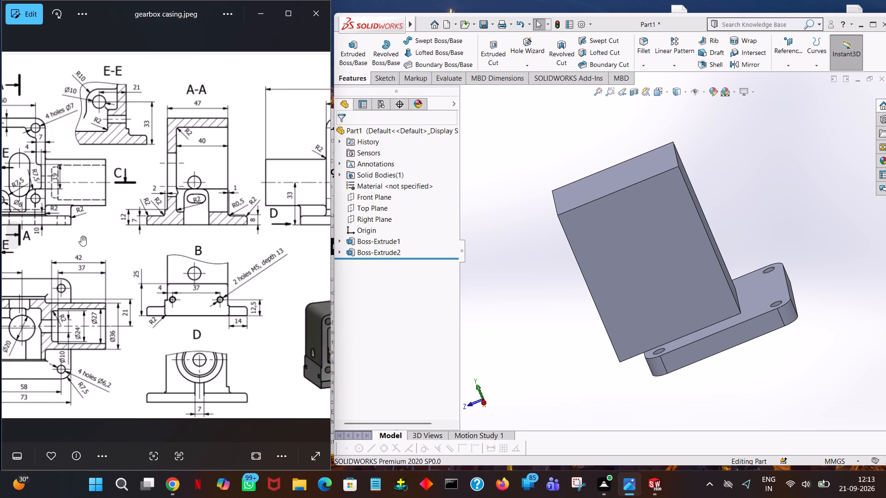
{"action": "left_click_drag", "start_coordinate": [81, 236], "coordinate": [132, 261]}
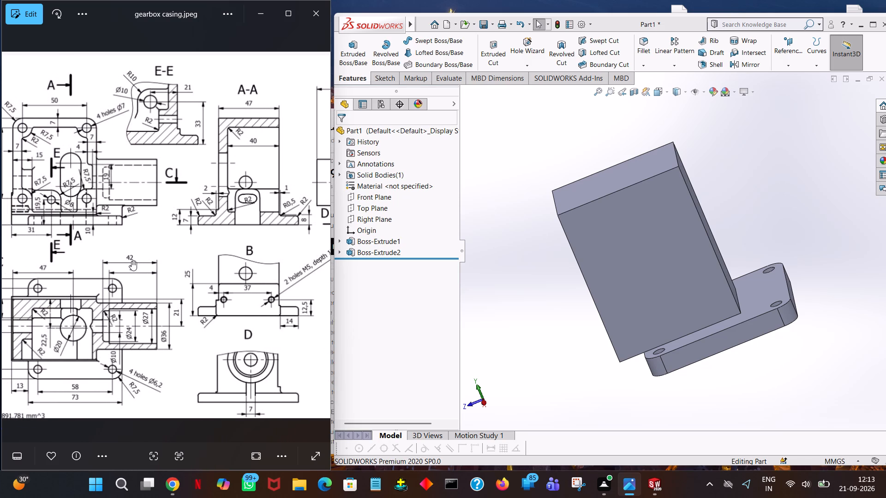
{"action": "left_click_drag", "start_coordinate": [132, 261], "coordinate": [140, 269]}
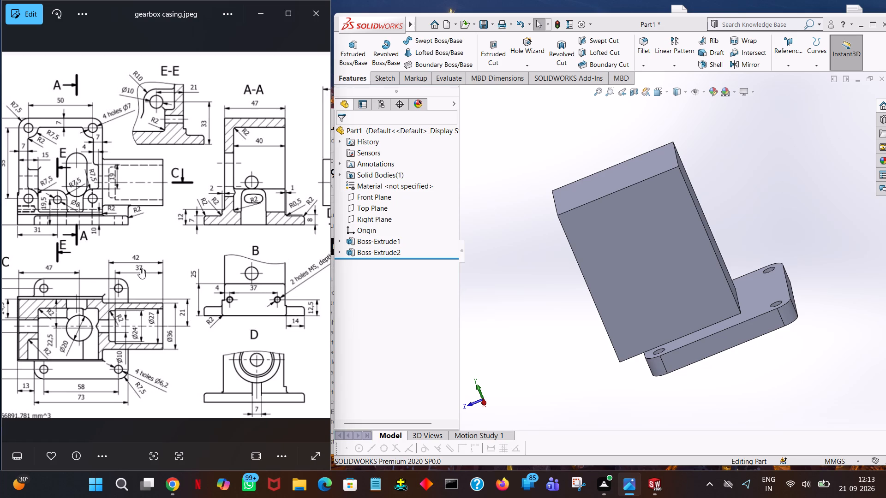
{"action": "left_click_drag", "start_coordinate": [140, 269], "coordinate": [181, 332]}
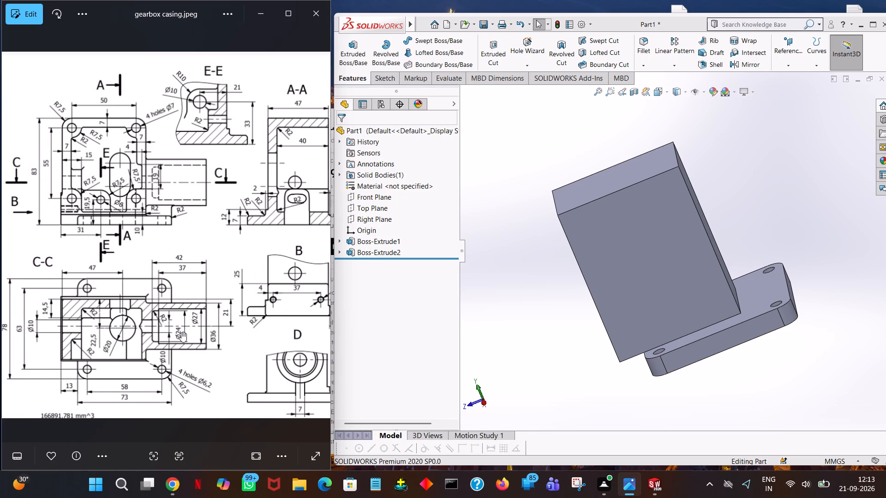
{"action": "left_click_drag", "start_coordinate": [181, 332], "coordinate": [184, 340]}
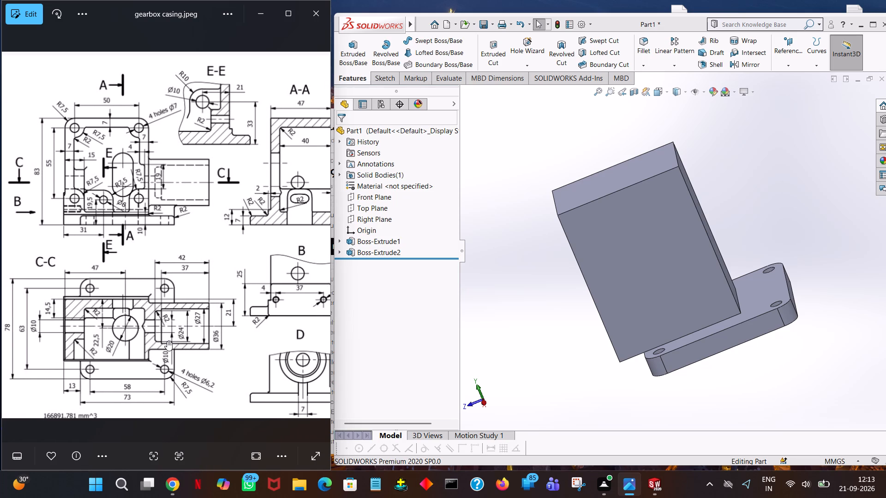
{"action": "scroll", "coordinate": [167, 341], "scroll_direction": "up", "scroll_amount": 7, "text": "ctrl"}
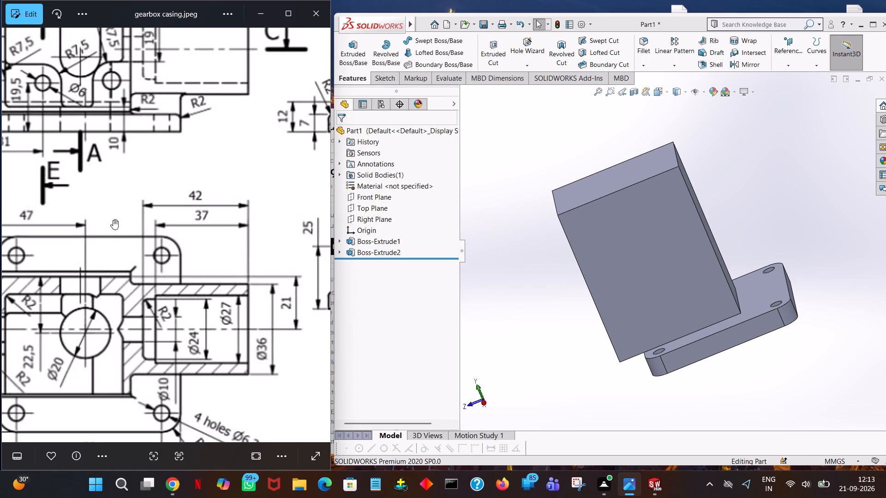
{"action": "left_click_drag", "start_coordinate": [83, 204], "coordinate": [152, 200]}
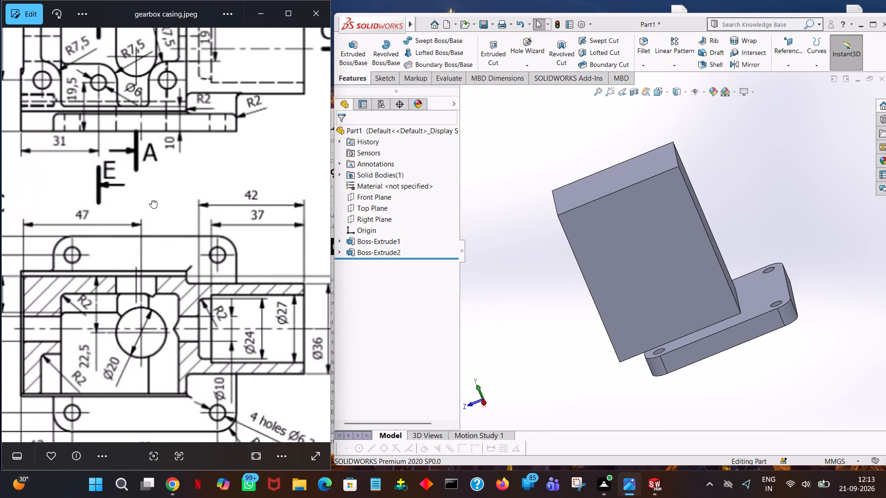
{"action": "left_click_drag", "start_coordinate": [152, 200], "coordinate": [216, 156]}
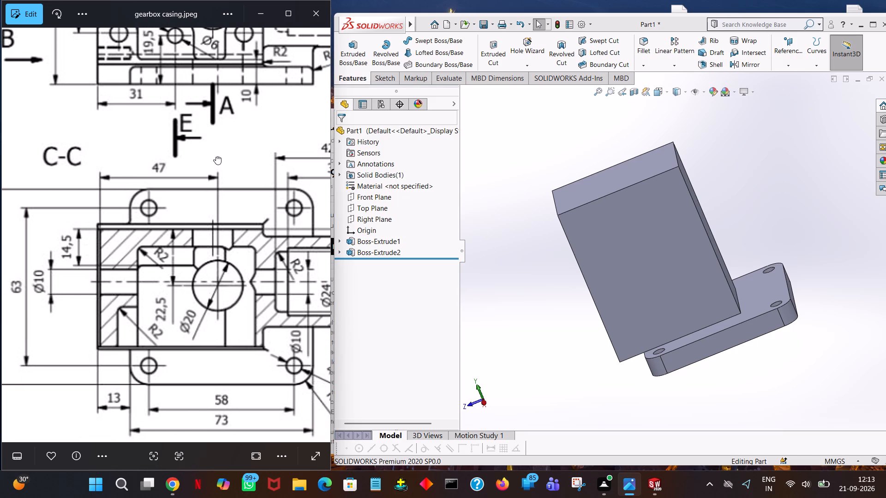
{"action": "left_click_drag", "start_coordinate": [216, 156], "coordinate": [216, 157]}
{"action": "left_click_drag", "start_coordinate": [220, 343], "coordinate": [0, 352]}
{"action": "left_click_drag", "start_coordinate": [244, 337], "coordinate": [59, 308]}
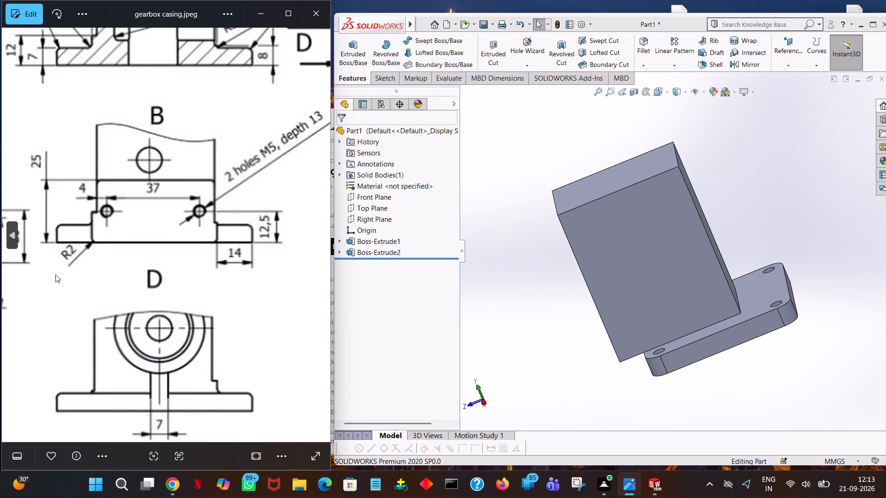
Examine view B, the rendered casing view and section C-C of the drawing for the body's holes, walls and inner cavity.
{"action": "left_click_drag", "start_coordinate": [236, 292], "coordinate": [12, 192]}
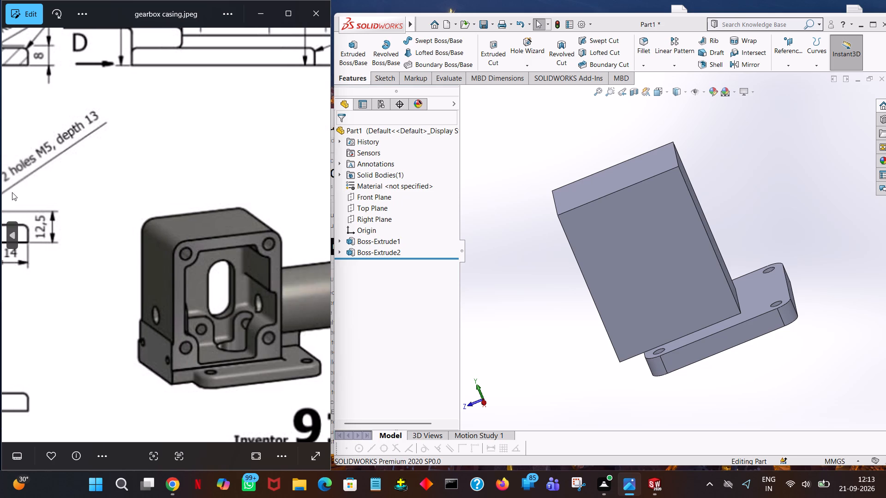
{"action": "left_click_drag", "start_coordinate": [12, 192], "coordinate": [46, 161]}
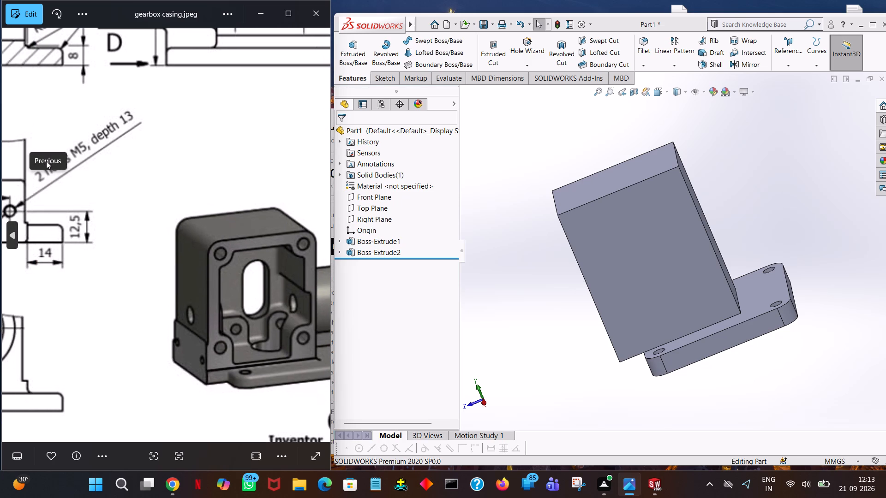
{"action": "left_click_drag", "start_coordinate": [46, 161], "coordinate": [84, 139]}
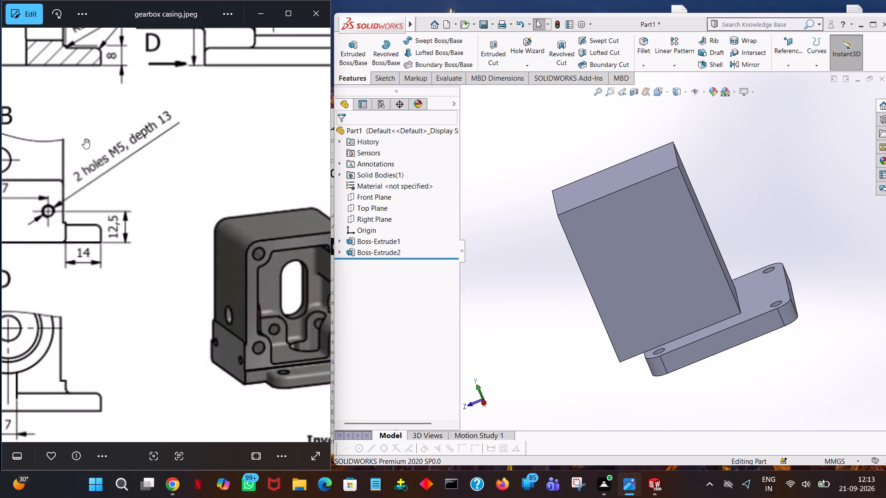
{"action": "left_click_drag", "start_coordinate": [84, 139], "coordinate": [104, 129]}
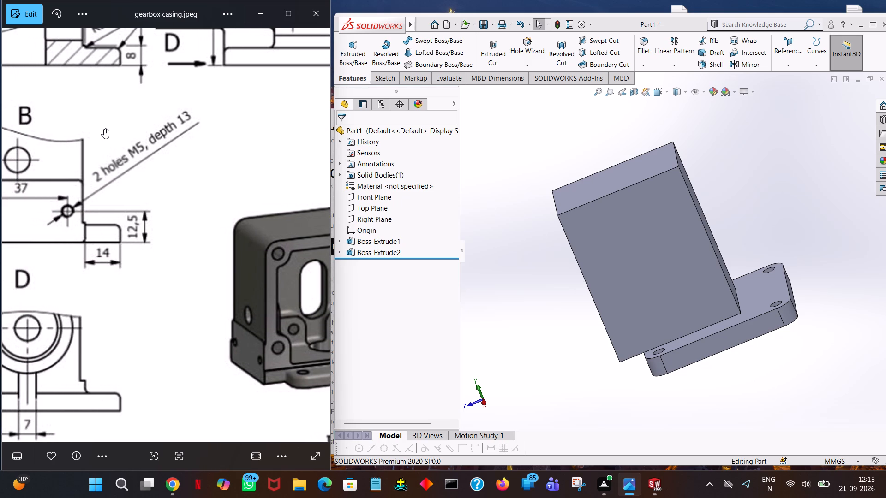
{"action": "left_click_drag", "start_coordinate": [104, 129], "coordinate": [292, 111]}
{"action": "left_click_drag", "start_coordinate": [123, 223], "coordinate": [290, 215]}
{"action": "left_click_drag", "start_coordinate": [76, 245], "coordinate": [242, 245]}
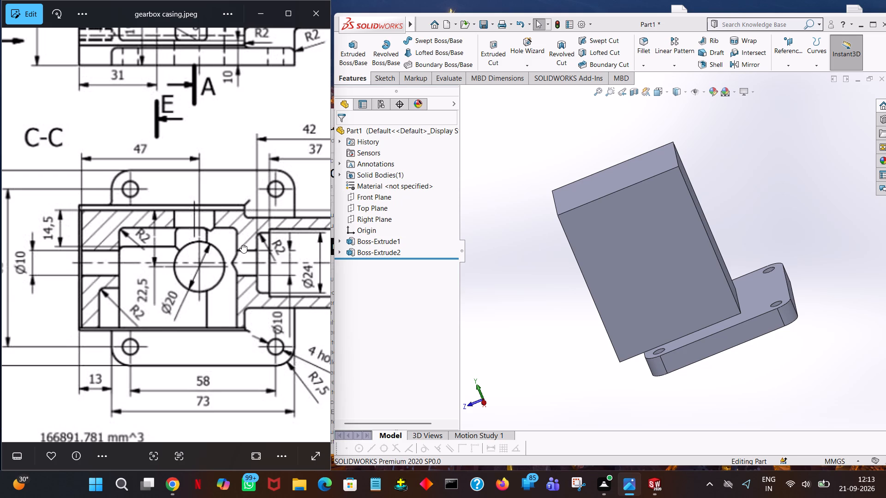
{"action": "left_click_drag", "start_coordinate": [242, 245], "coordinate": [196, 265]}
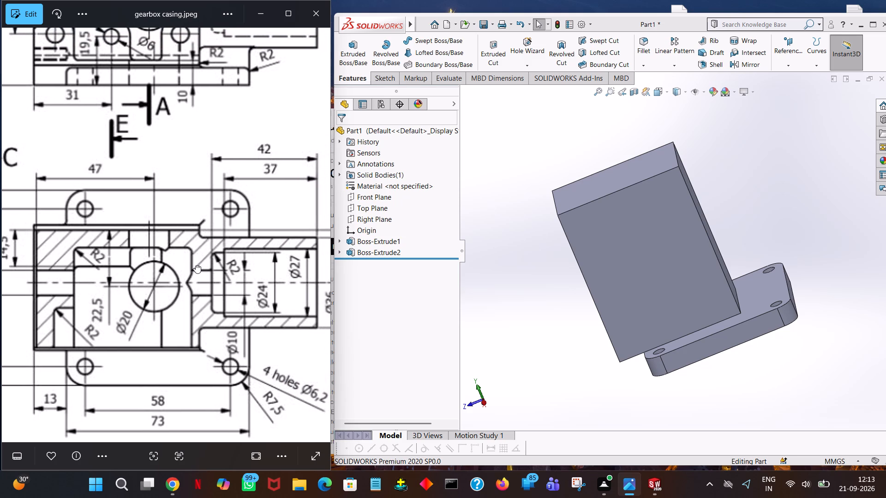
{"action": "left_click_drag", "start_coordinate": [196, 265], "coordinate": [293, 246]}
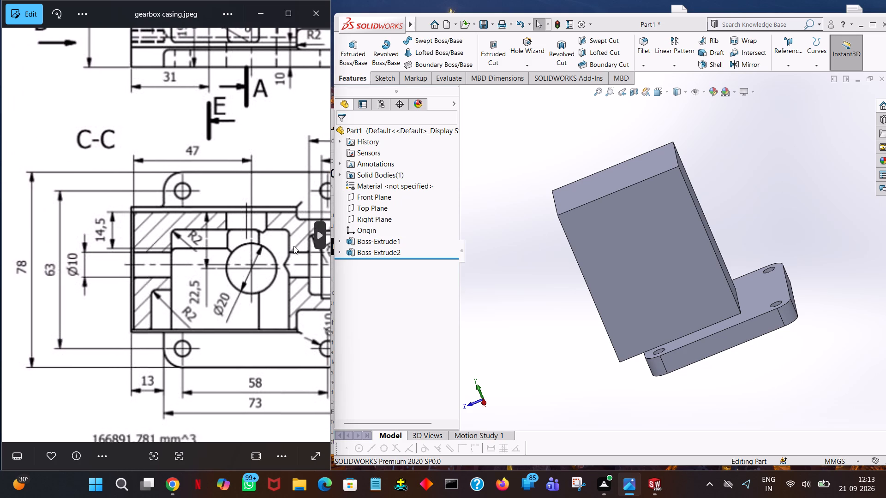
{"action": "left_click_drag", "start_coordinate": [293, 246], "coordinate": [218, 271]}
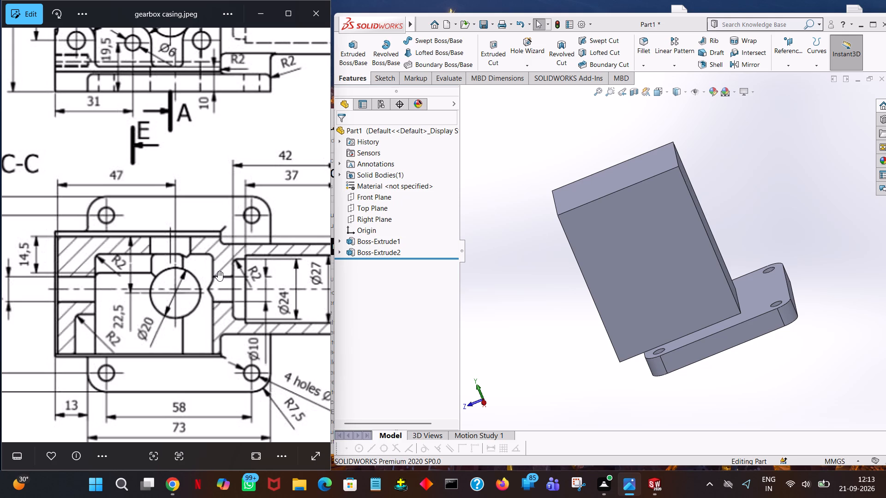
{"action": "left_click_drag", "start_coordinate": [218, 271], "coordinate": [314, 270]}
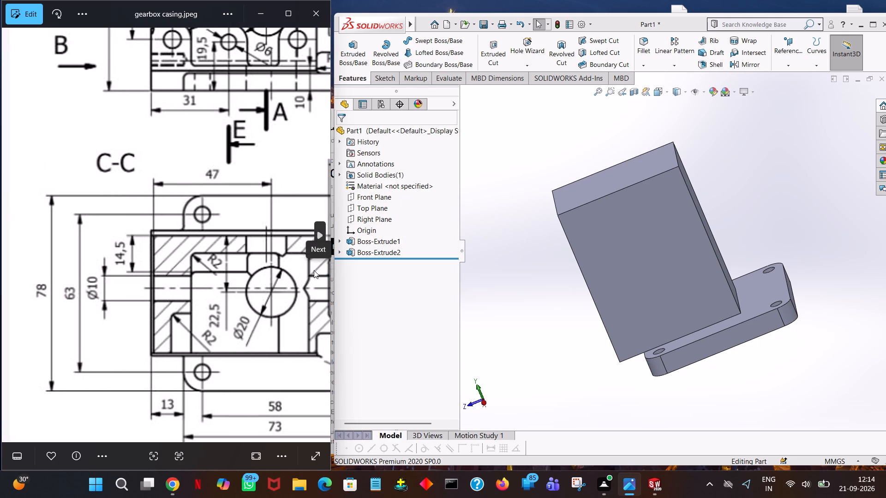
Examine the front view alongside section C-C for the cavity outline, wall thicknesses and corner hole spacing.
{"action": "left_click_drag", "start_coordinate": [314, 270], "coordinate": [281, 492]}
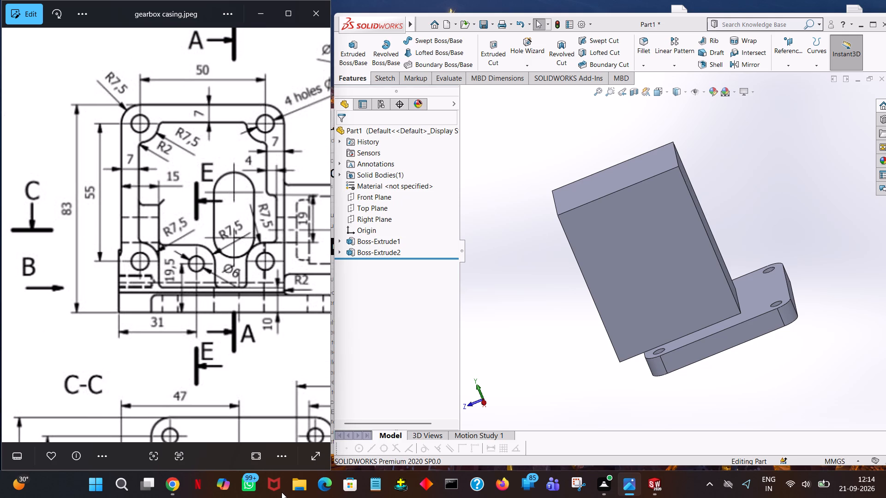
{"action": "left_click_drag", "start_coordinate": [281, 492], "coordinate": [279, 302]}
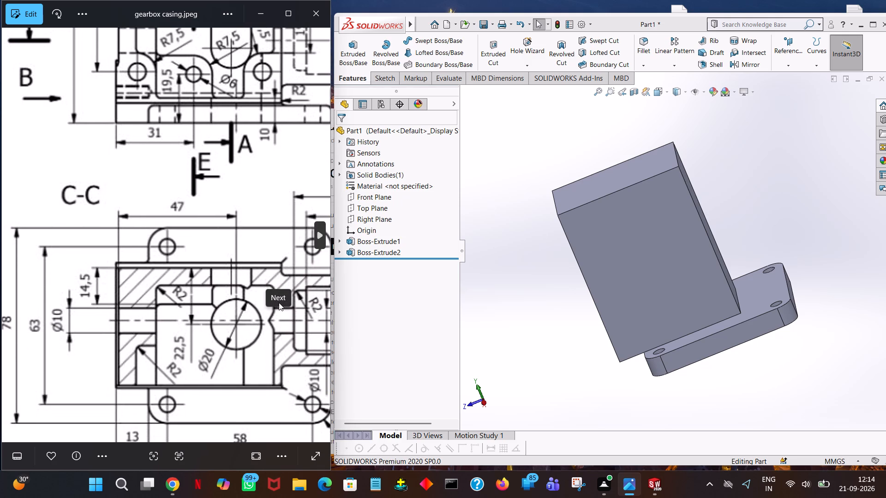
{"action": "left_click_drag", "start_coordinate": [279, 302], "coordinate": [278, 302]}
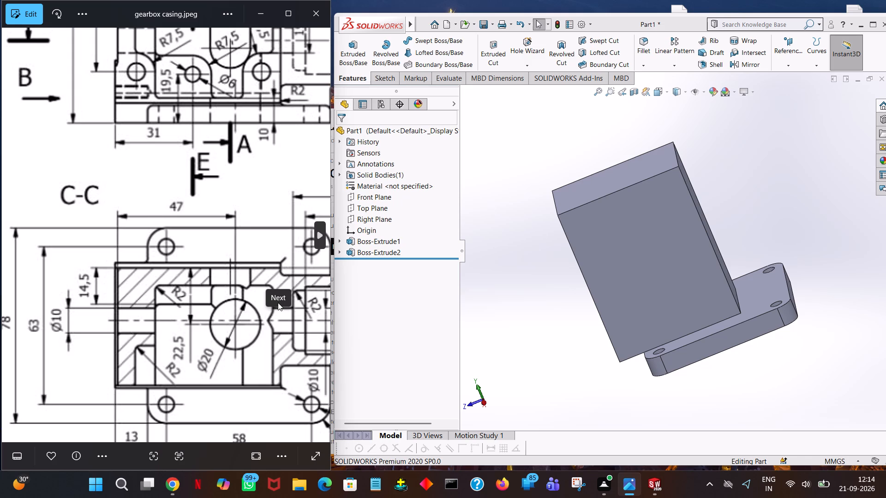
{"action": "left_click_drag", "start_coordinate": [278, 302], "coordinate": [255, 455]}
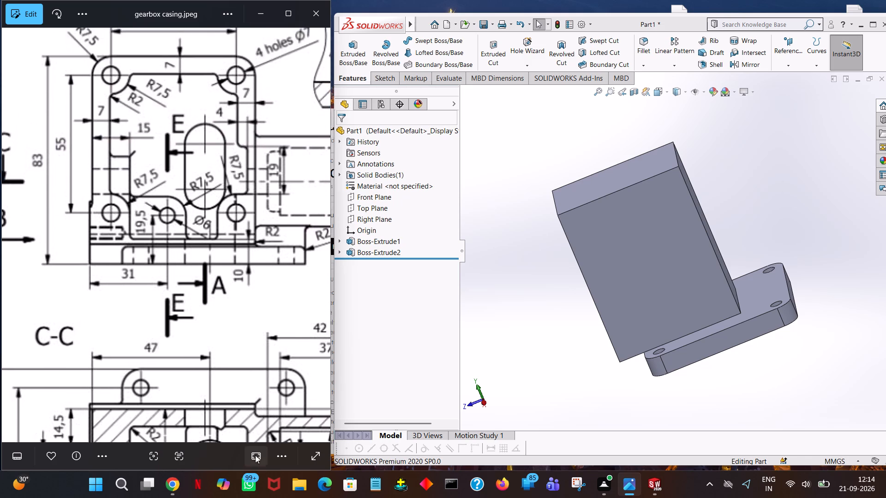
{"action": "left_click_drag", "start_coordinate": [255, 455], "coordinate": [266, 497]}
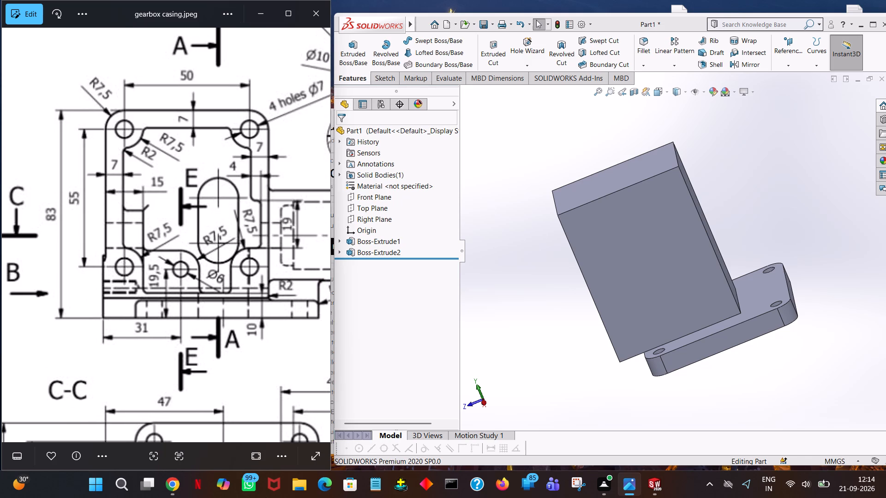
{"action": "left_click_drag", "start_coordinate": [266, 497], "coordinate": [263, 477]}
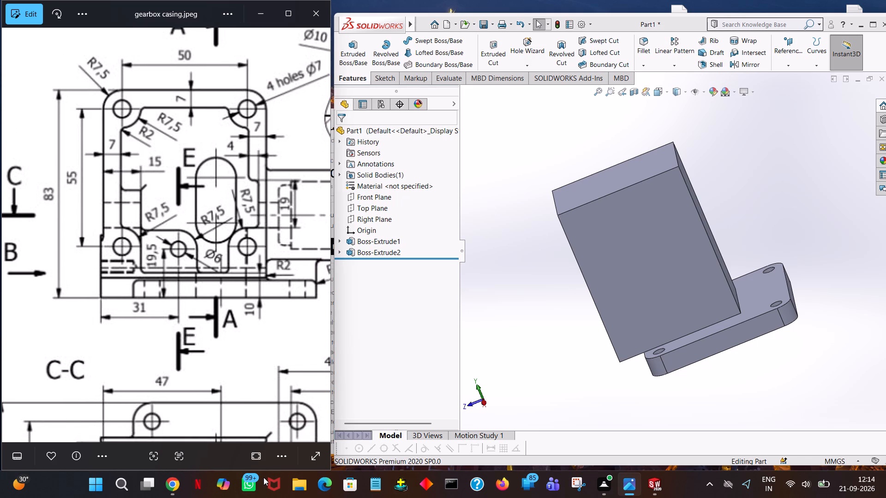
{"action": "left_click_drag", "start_coordinate": [263, 477], "coordinate": [246, 461]}
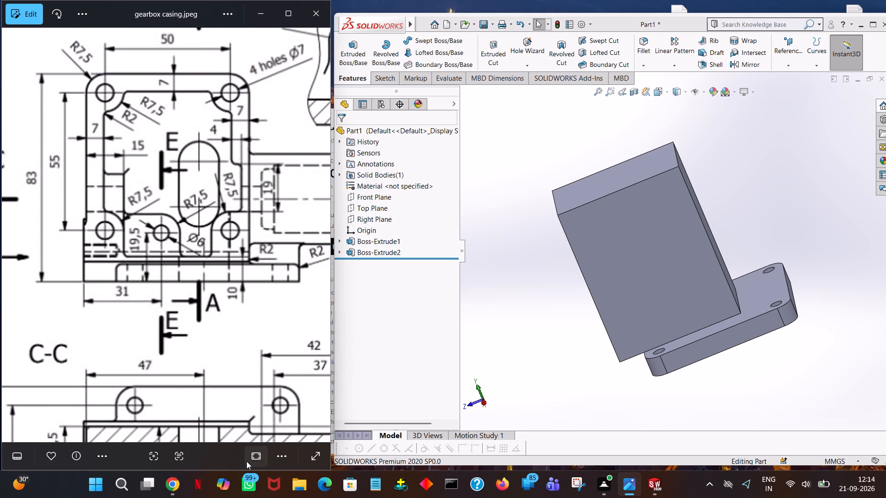
{"action": "left_click_drag", "start_coordinate": [246, 461], "coordinate": [244, 458]}
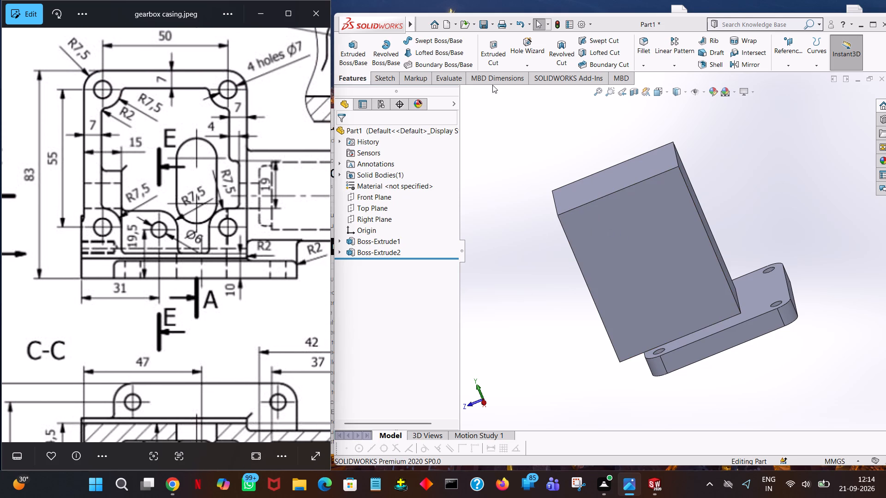
Start an Extruded Cut sketch on the block's large side face, oriented square-on, with the drawing's front view alongside for reference.
{"action": "left_click", "coordinate": [495, 46]}
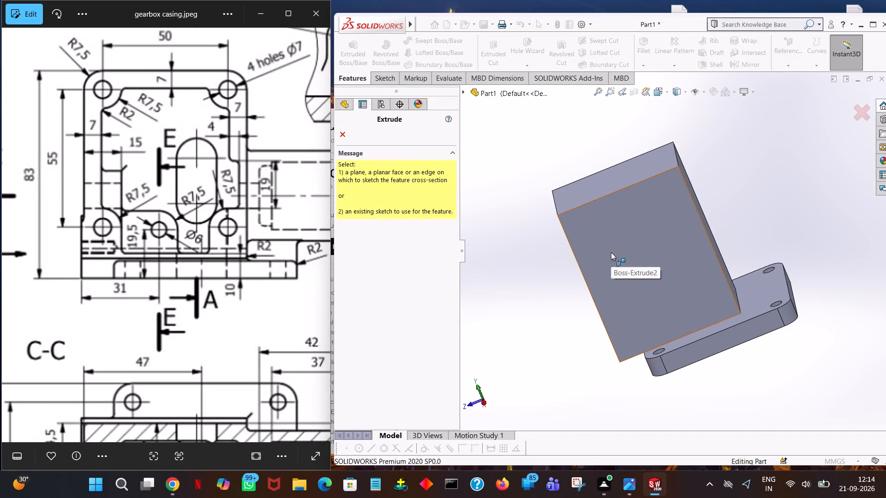
{"action": "left_click", "coordinate": [611, 252]}
{"action": "left_click_drag", "start_coordinate": [220, 350], "coordinate": [202, 126]}
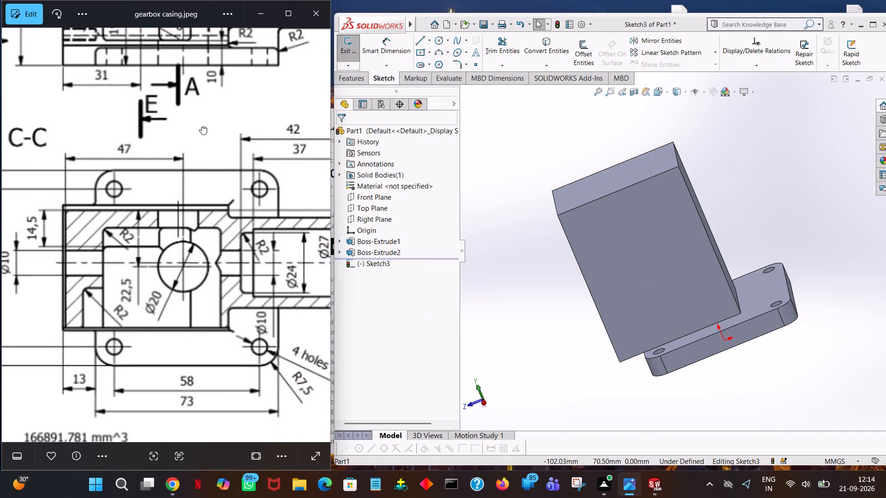
{"action": "left_click_drag", "start_coordinate": [202, 126], "coordinate": [200, 130]}
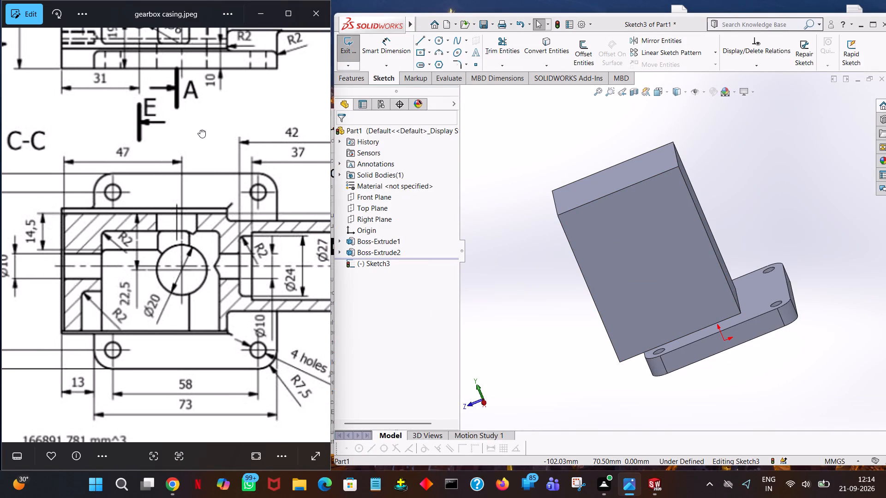
{"action": "left_click_drag", "start_coordinate": [200, 130], "coordinate": [174, 157]}
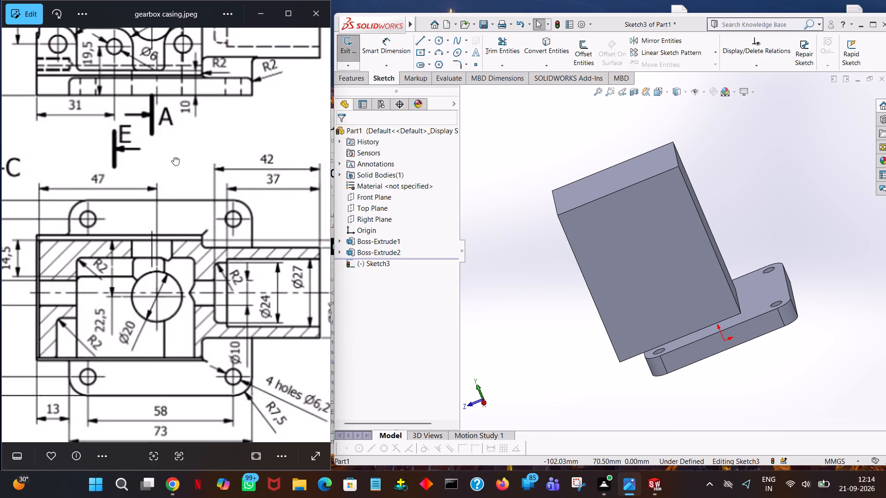
{"action": "left_click_drag", "start_coordinate": [174, 157], "coordinate": [168, 243]}
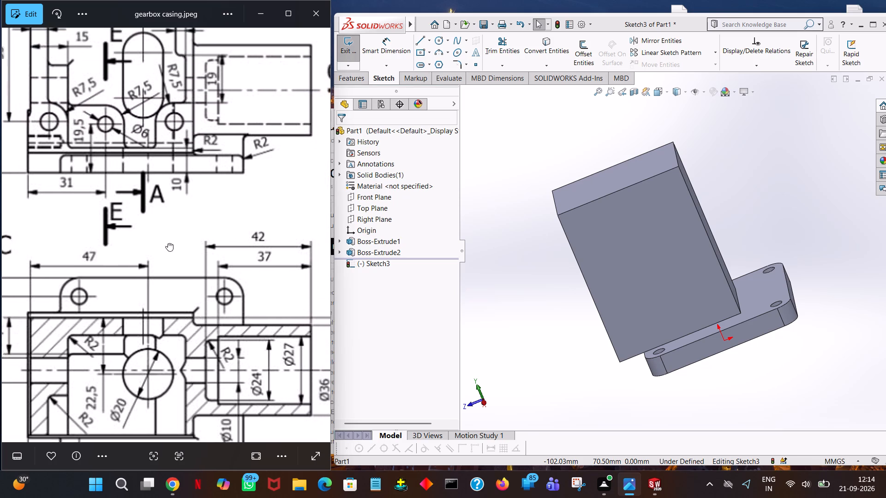
{"action": "left_click_drag", "start_coordinate": [168, 243], "coordinate": [180, 445]}
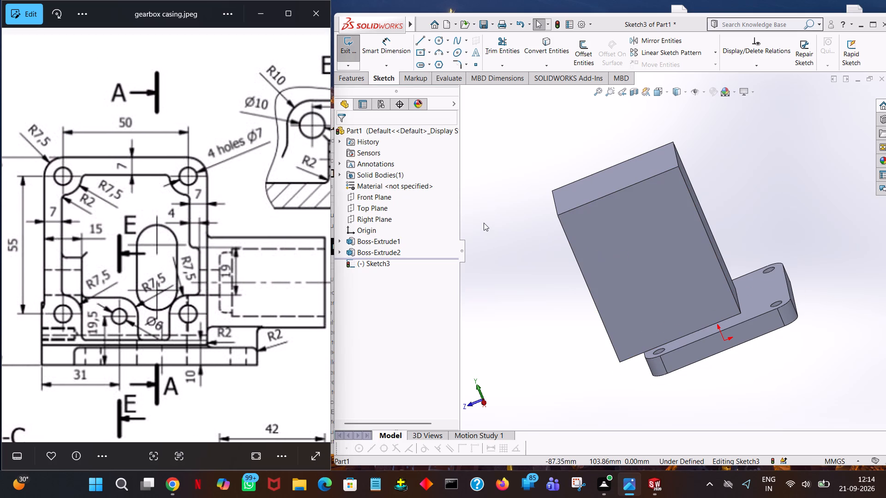
{"action": "key", "text": "space"}
{"action": "left_click", "coordinate": [593, 142]}
{"action": "key", "text": "space"}
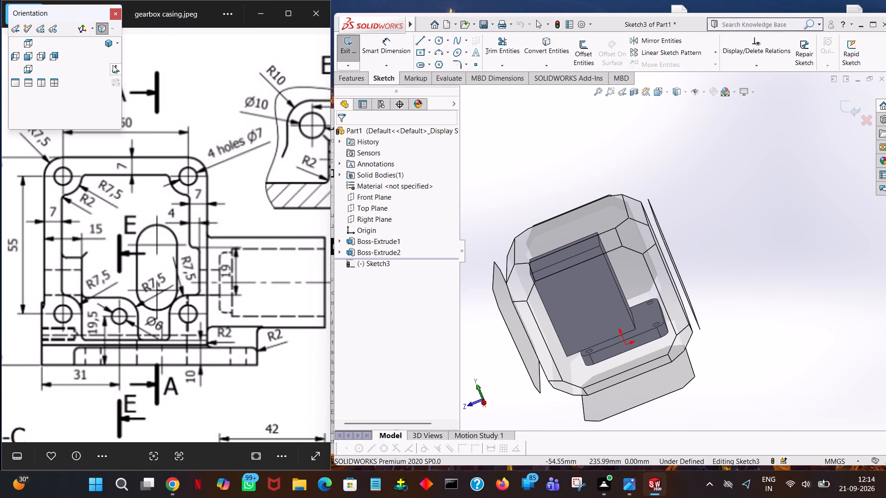
{"action": "left_click", "coordinate": [113, 65]}
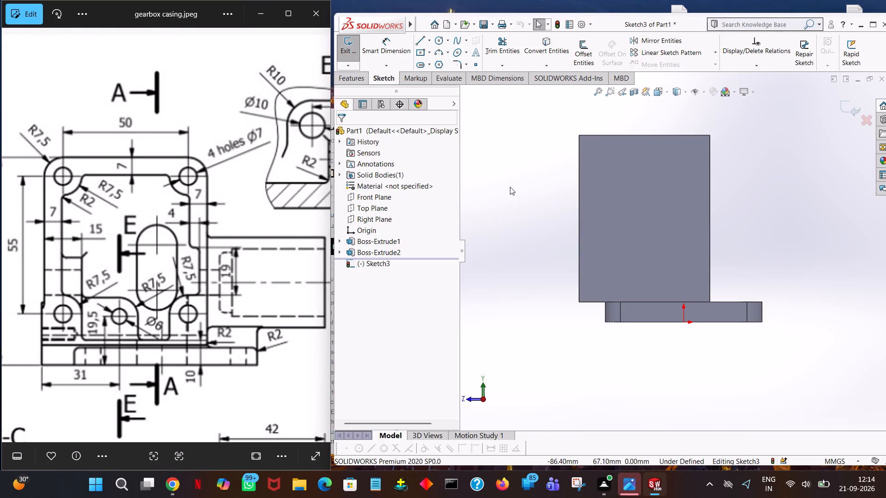
{"action": "middle_click_drag", "start_coordinate": [509, 177], "coordinate": [506, 259], "text": "ctrl"}
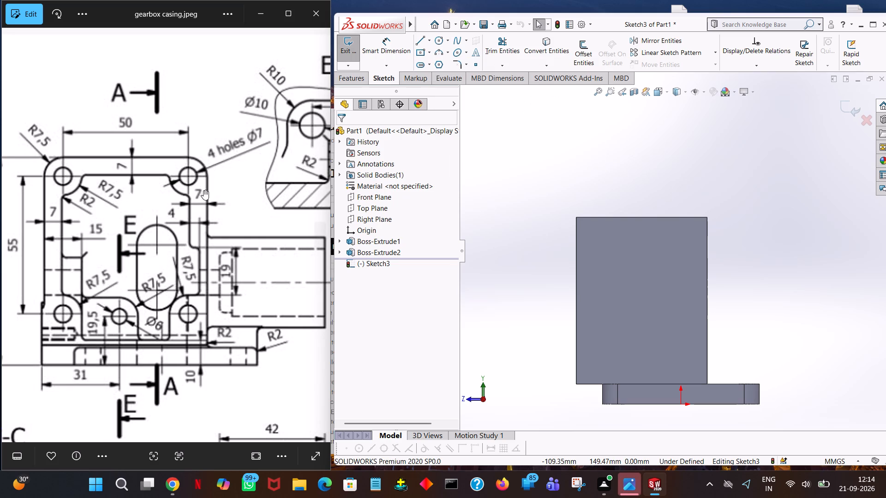
{"action": "left_click_drag", "start_coordinate": [168, 197], "coordinate": [210, 206]}
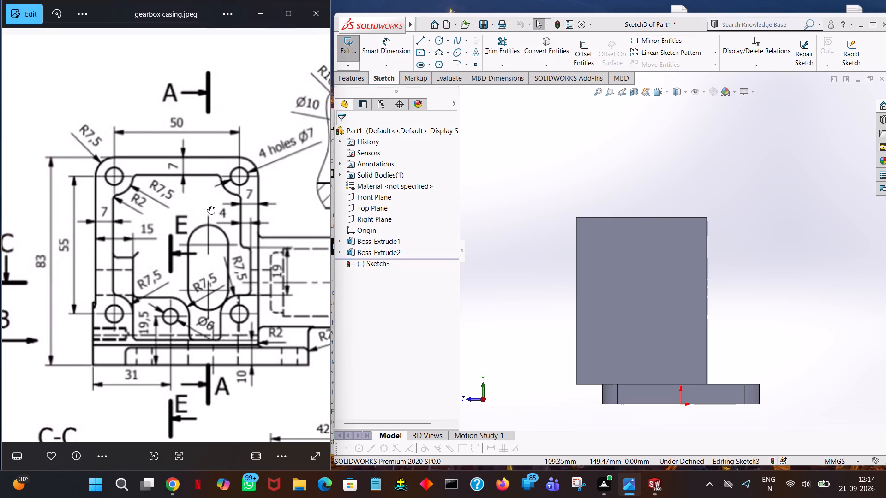
{"action": "left_click_drag", "start_coordinate": [210, 206], "coordinate": [208, 207]}
Sketch a 25 mm horizontal line along the top edge of the block face, starting from the edge's midpoint.
{"action": "left_click", "coordinate": [423, 41]}
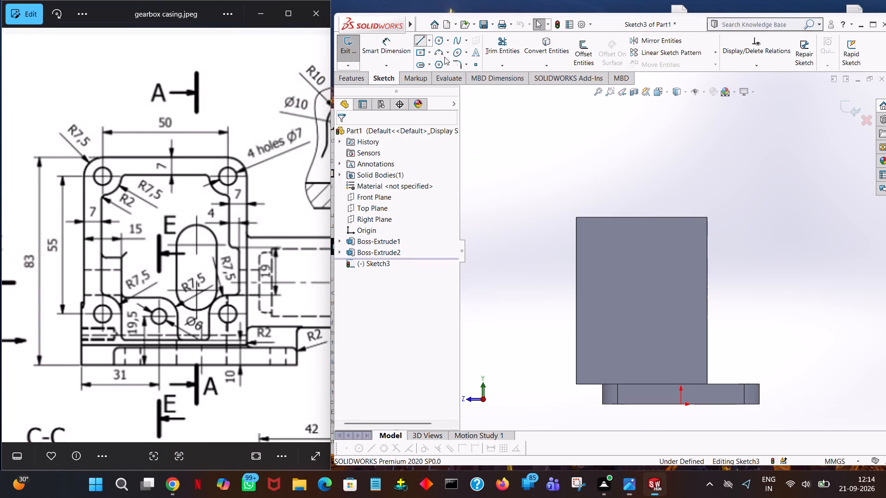
{"action": "left_click", "coordinate": [641, 217]}
{"action": "left_click", "coordinate": [681, 216]}
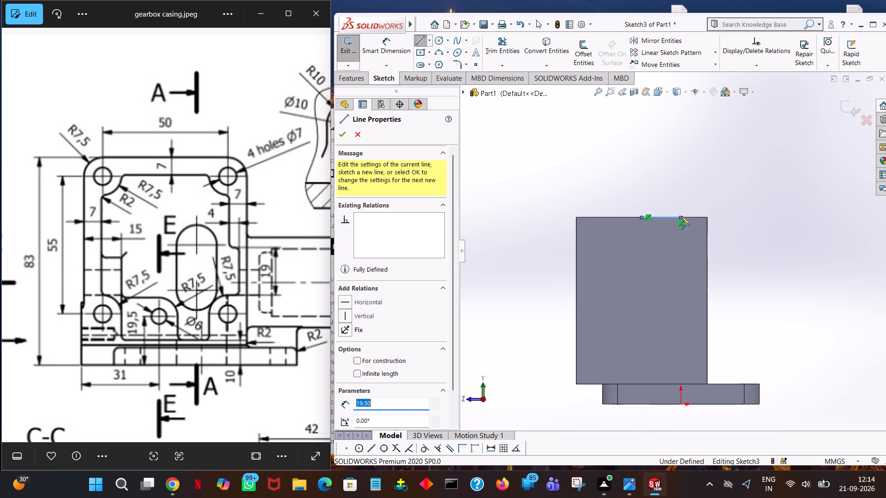
{"action": "type", "text": "25"}
{"action": "key", "text": "Return"}
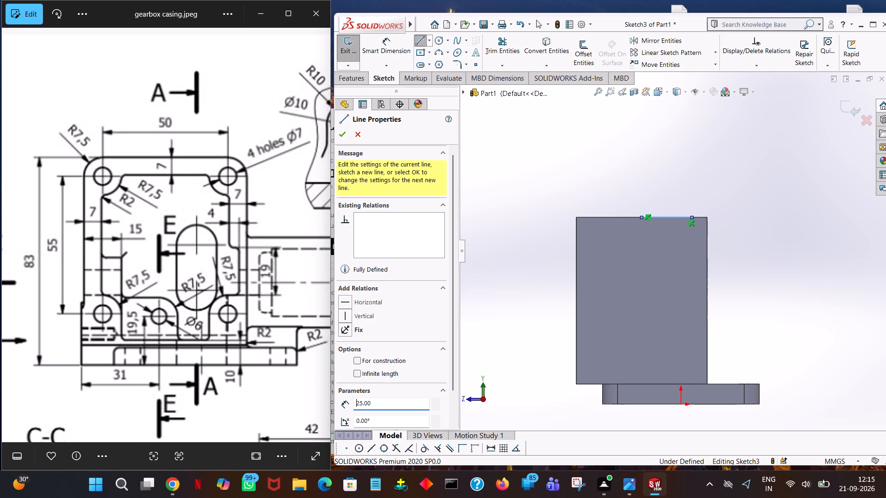
{"action": "right_click", "coordinate": [681, 216]}
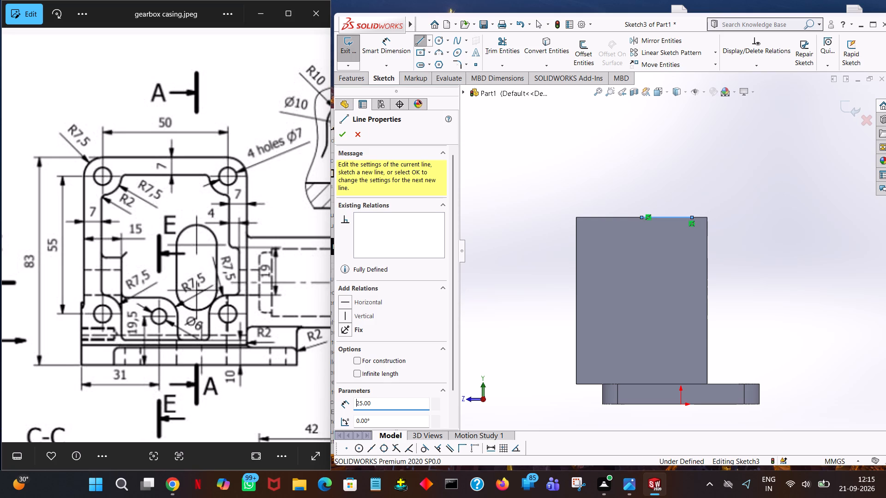
{"action": "left_click", "coordinate": [686, 219]}
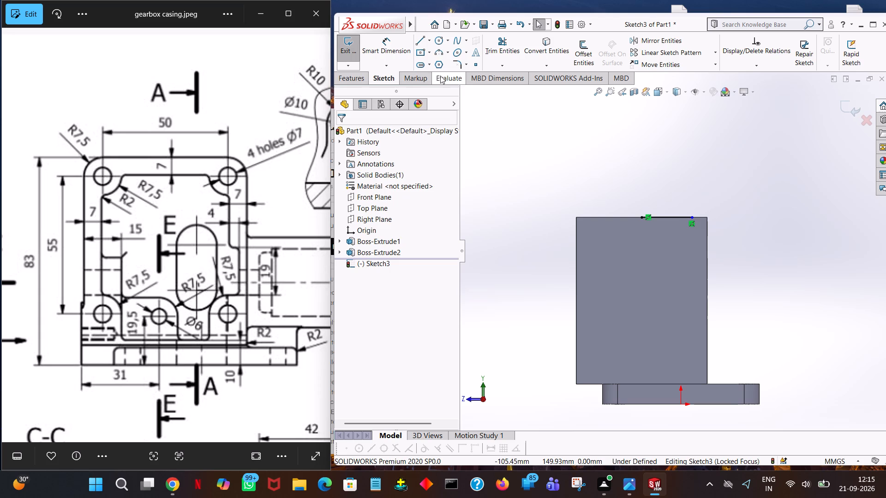
Sketch a 27.5 mm (55/2) vertical line upward below the 25 mm line's outer end, starting level with the block side edge's midpoint.
{"action": "left_click", "coordinate": [416, 36]}
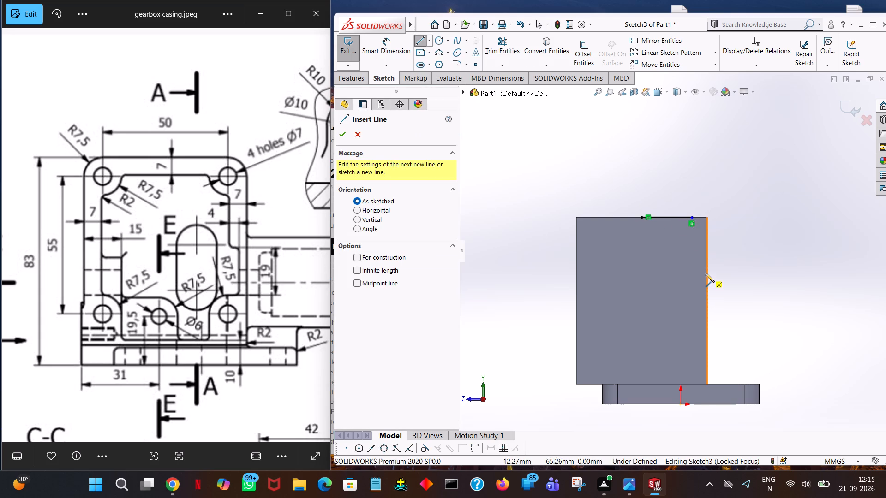
{"action": "left_click", "coordinate": [692, 302]}
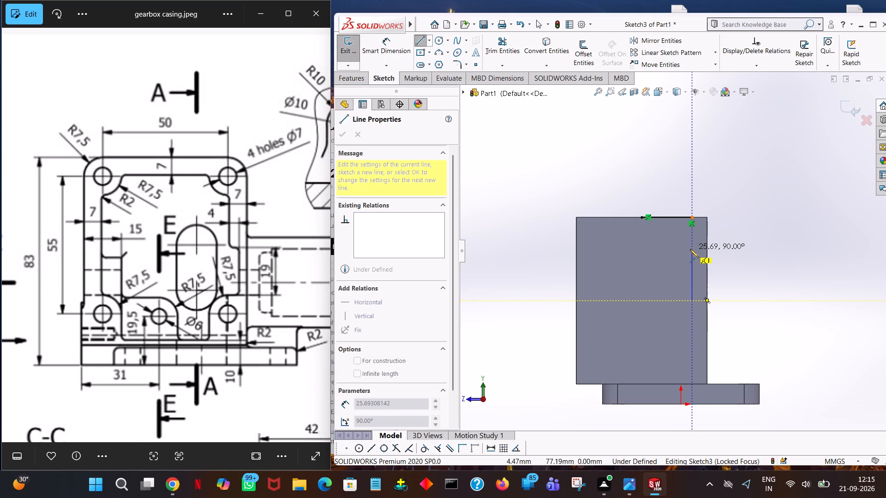
{"action": "left_click", "coordinate": [690, 249]}
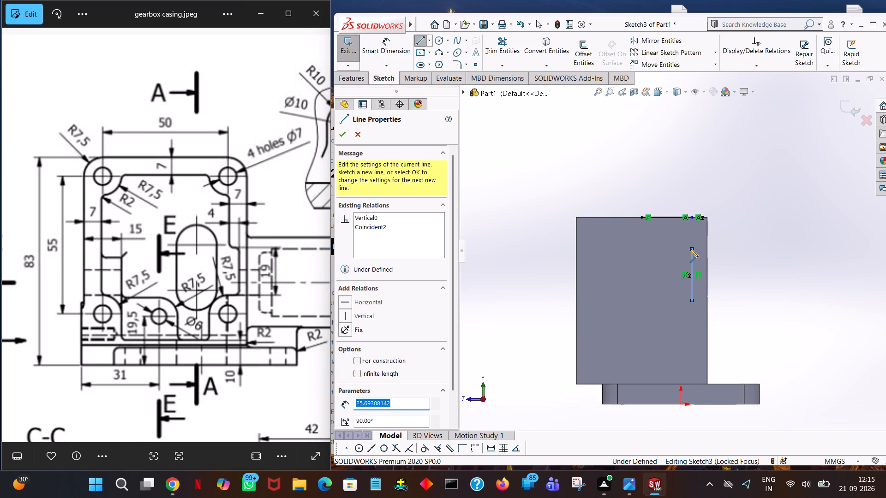
{"action": "type", "text": "88"}
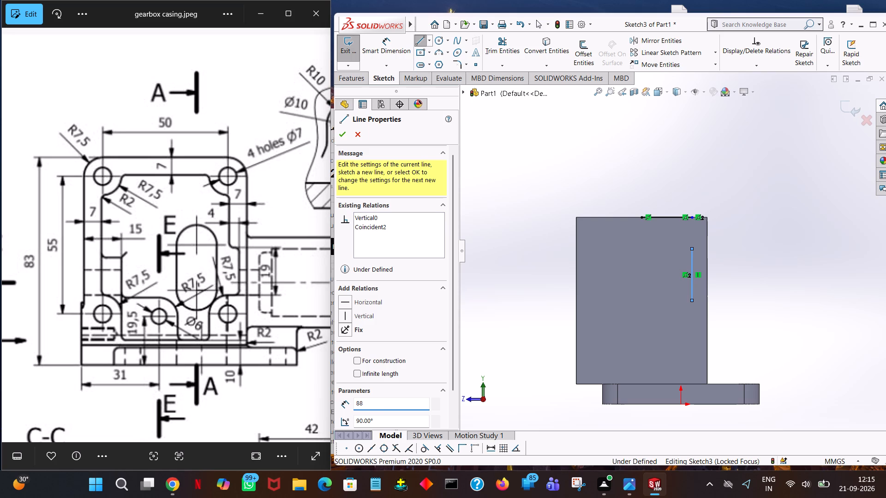
{"action": "key", "text": "BackSpace"}
{"action": "key", "text": "BackSpace"}
{"action": "type", "text": "55/2"}
{"action": "key", "text": "Return"}
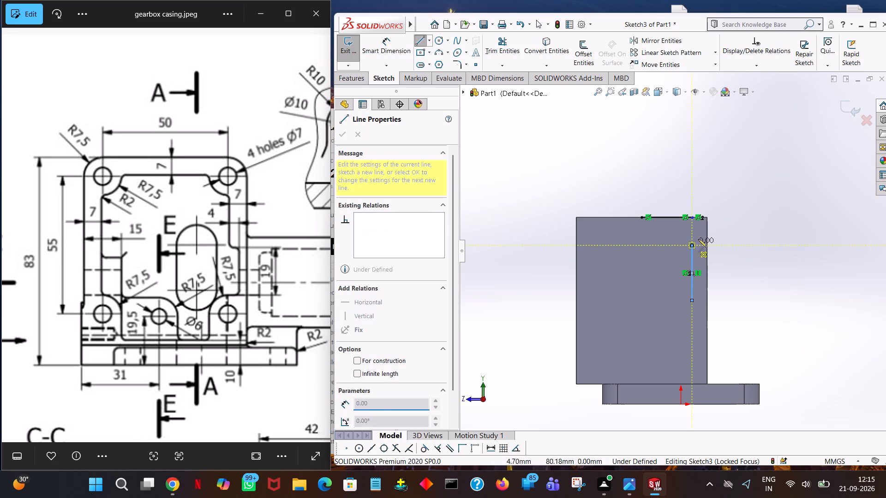
{"action": "right_click", "coordinate": [712, 204]}
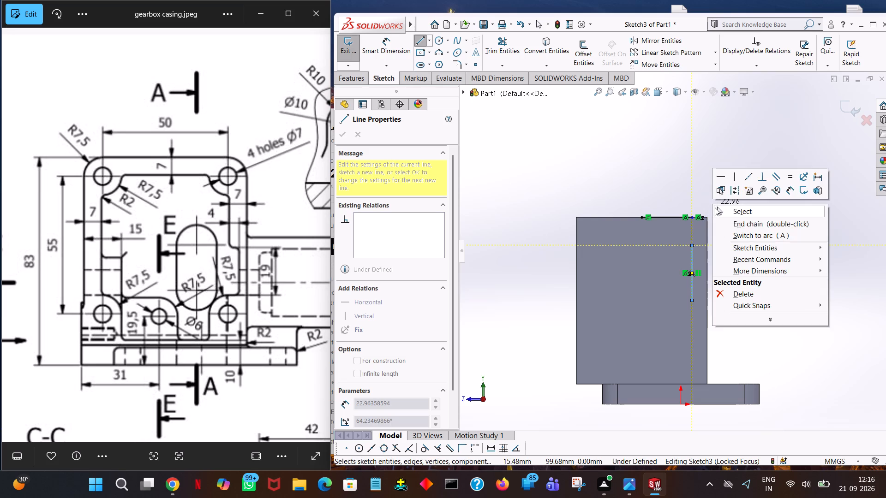
{"action": "left_click", "coordinate": [715, 207]}
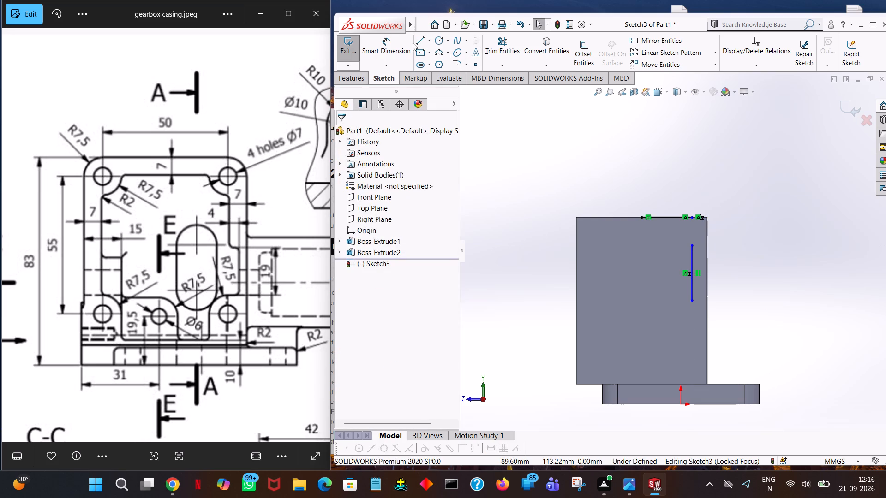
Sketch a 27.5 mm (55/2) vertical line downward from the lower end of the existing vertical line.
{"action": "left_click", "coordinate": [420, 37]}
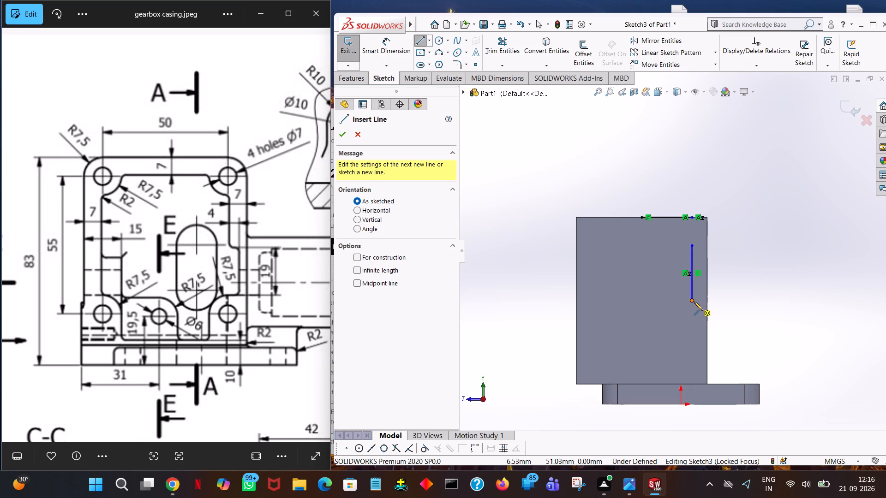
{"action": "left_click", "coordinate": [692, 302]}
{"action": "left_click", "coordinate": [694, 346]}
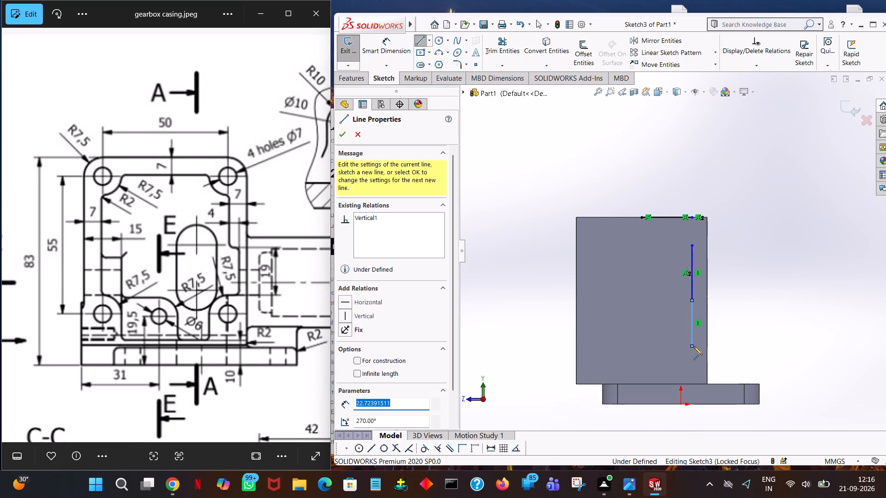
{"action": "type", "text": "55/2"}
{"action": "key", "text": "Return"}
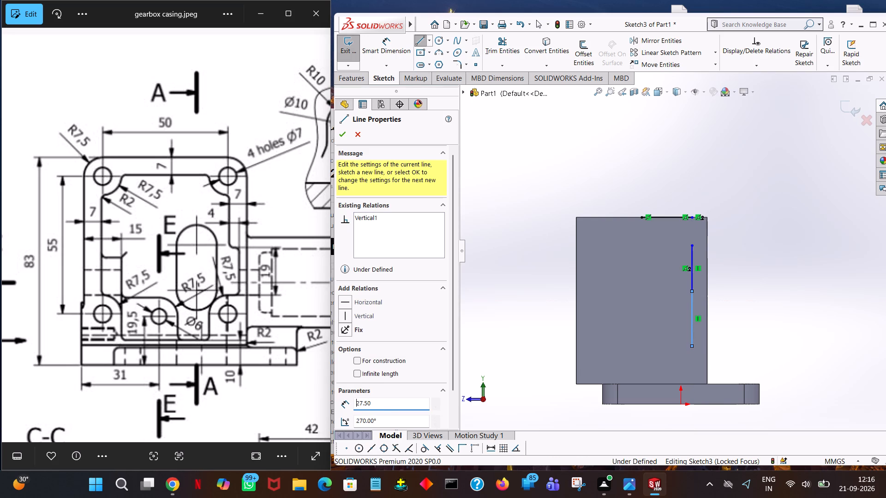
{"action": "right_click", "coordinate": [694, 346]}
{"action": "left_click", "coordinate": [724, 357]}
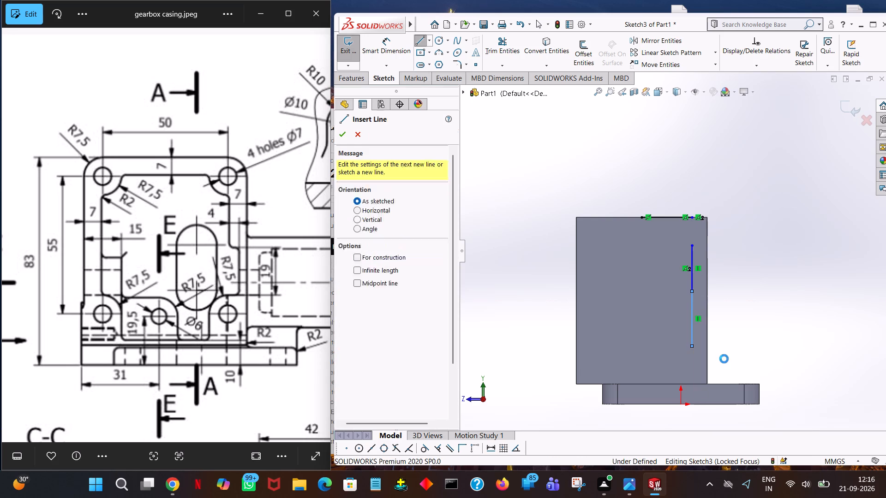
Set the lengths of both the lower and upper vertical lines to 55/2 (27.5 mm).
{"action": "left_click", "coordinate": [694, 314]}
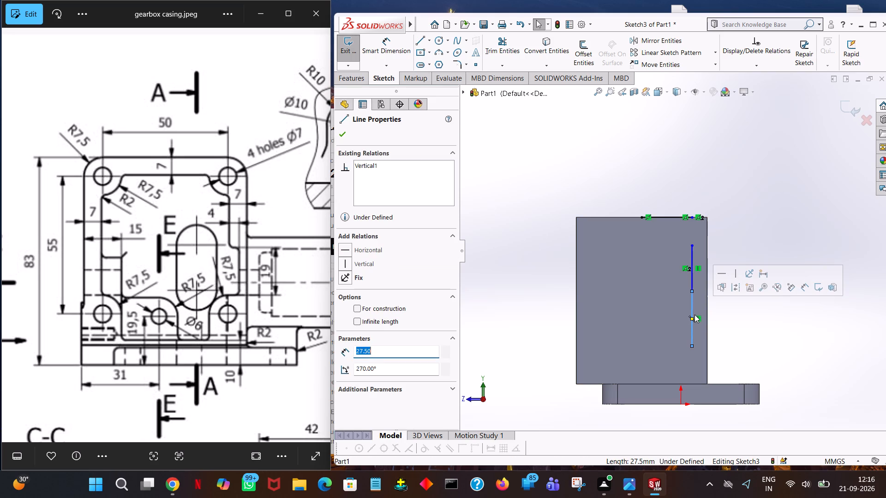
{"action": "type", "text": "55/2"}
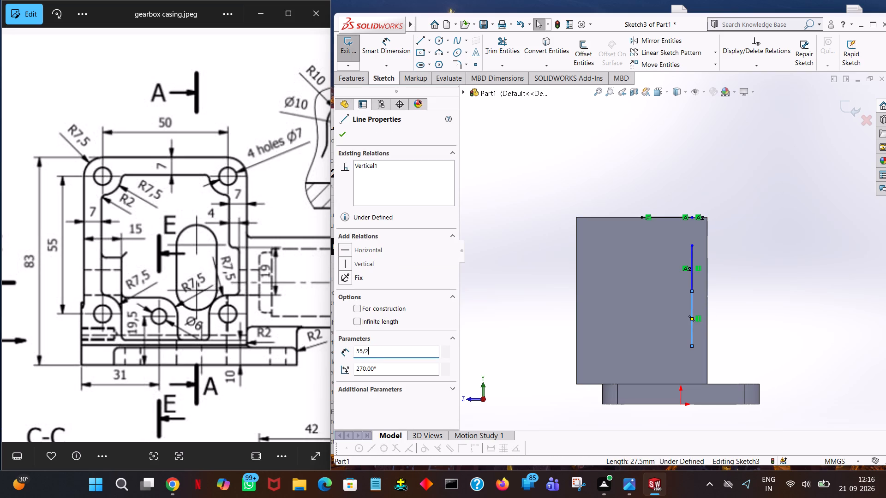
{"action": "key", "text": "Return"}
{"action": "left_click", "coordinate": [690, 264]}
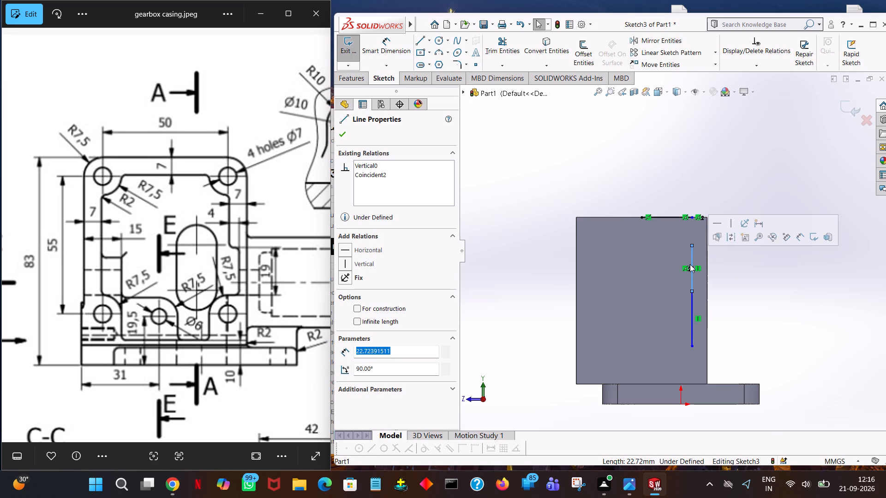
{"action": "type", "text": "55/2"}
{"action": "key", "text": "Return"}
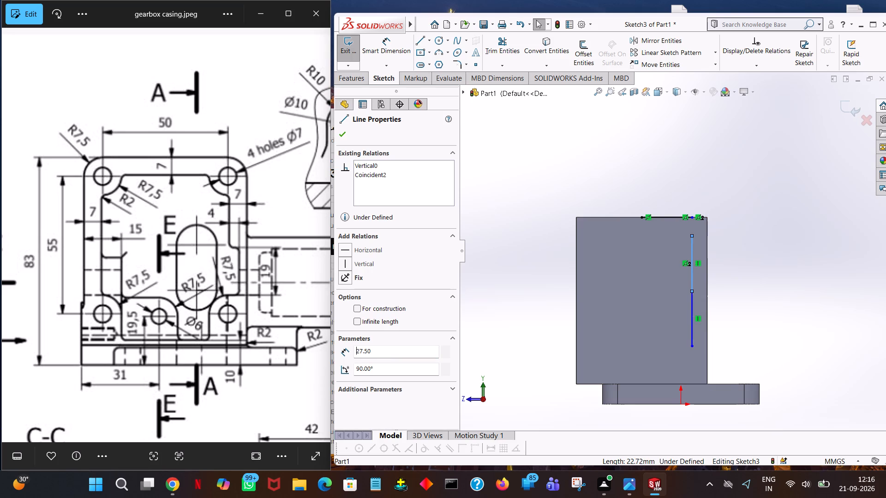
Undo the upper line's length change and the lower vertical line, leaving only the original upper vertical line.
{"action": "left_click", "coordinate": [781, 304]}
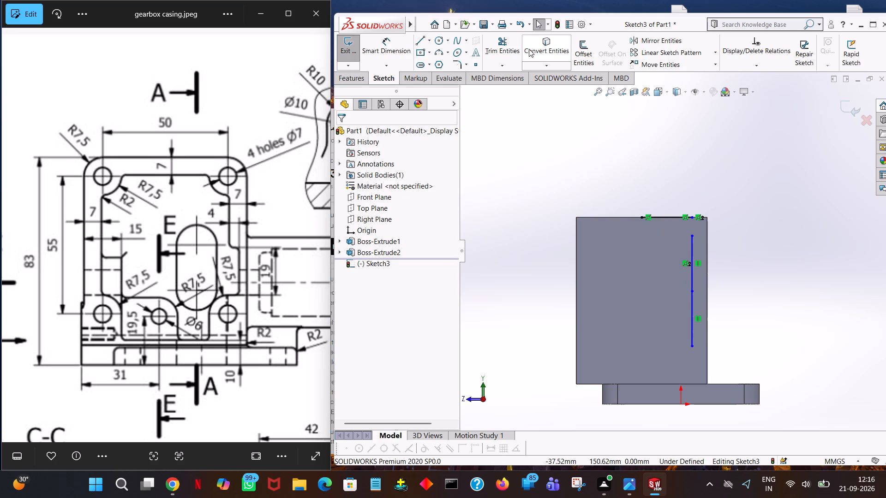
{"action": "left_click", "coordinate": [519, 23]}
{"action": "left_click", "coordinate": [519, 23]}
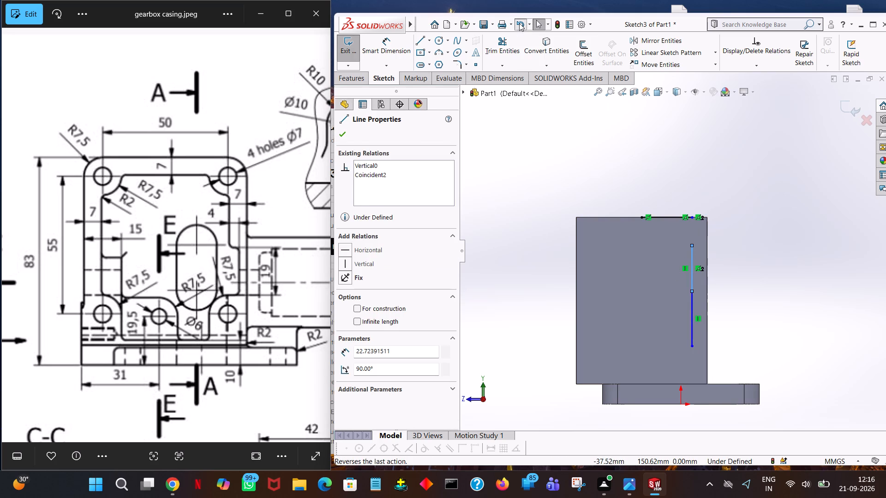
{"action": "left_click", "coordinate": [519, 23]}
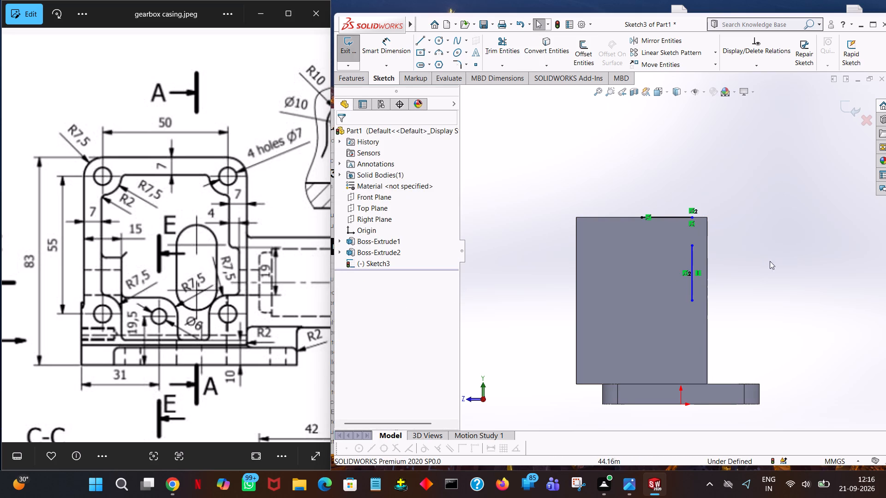
Fix the upper vertical line's length with a 27.5 mm Smart Dimension placed outside the block.
{"action": "left_click", "coordinate": [693, 263]}
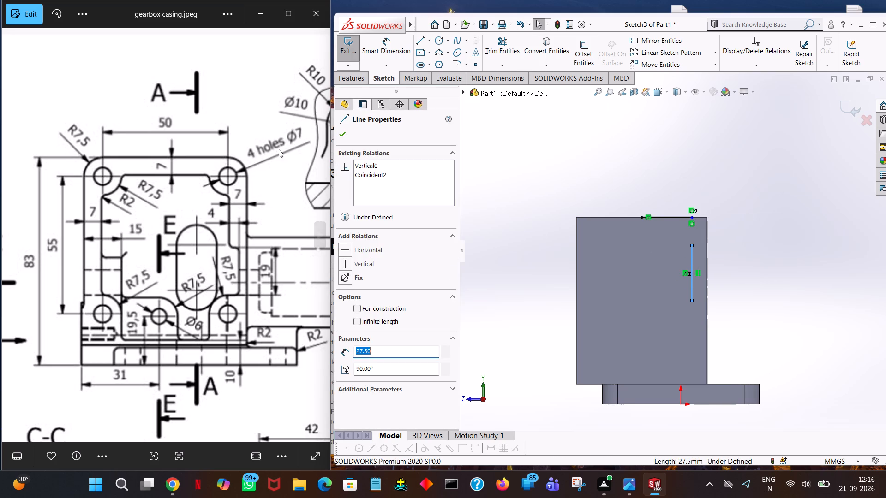
{"action": "left_click", "coordinate": [399, 52]}
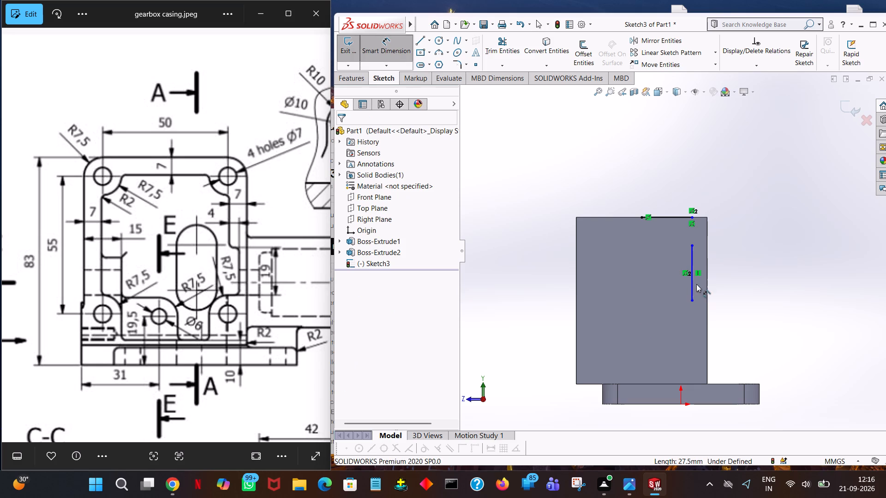
{"action": "left_click", "coordinate": [692, 277]}
{"action": "left_click", "coordinate": [778, 272]}
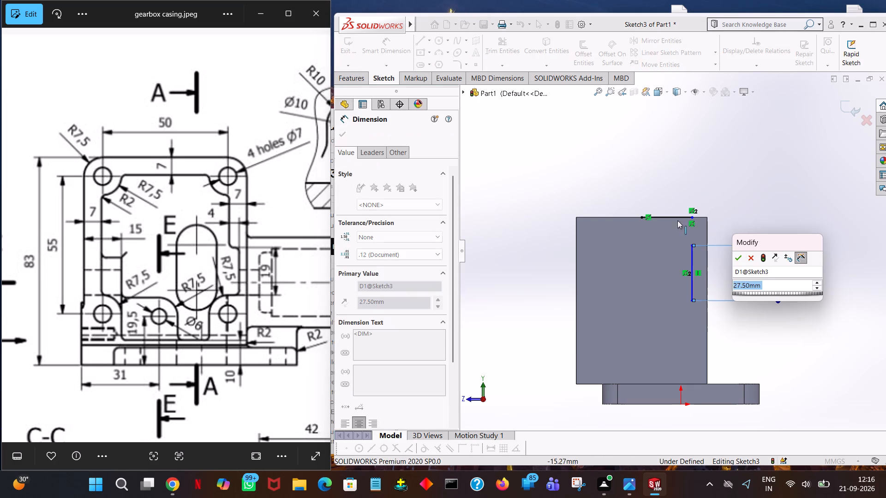
{"action": "left_click", "coordinate": [739, 254]}
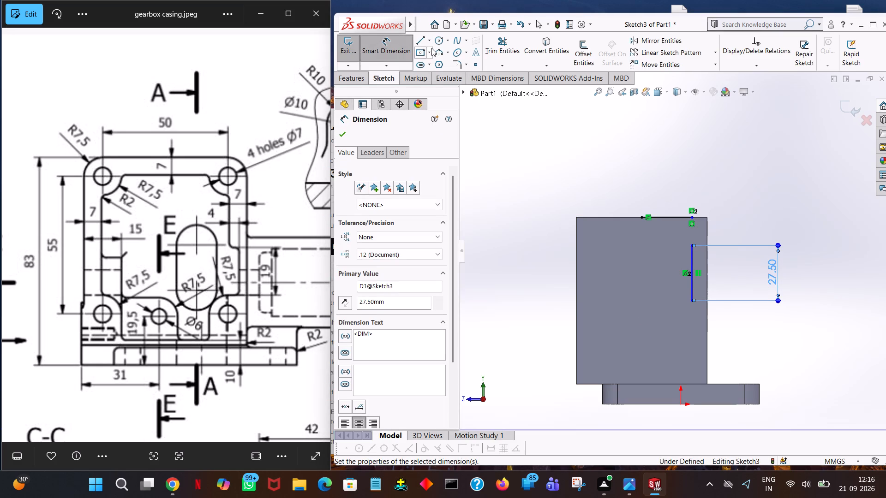
Sketch a 27.5 mm vertical line downward from the lower end of the dimensioned vertical line.
{"action": "left_click", "coordinate": [421, 42]}
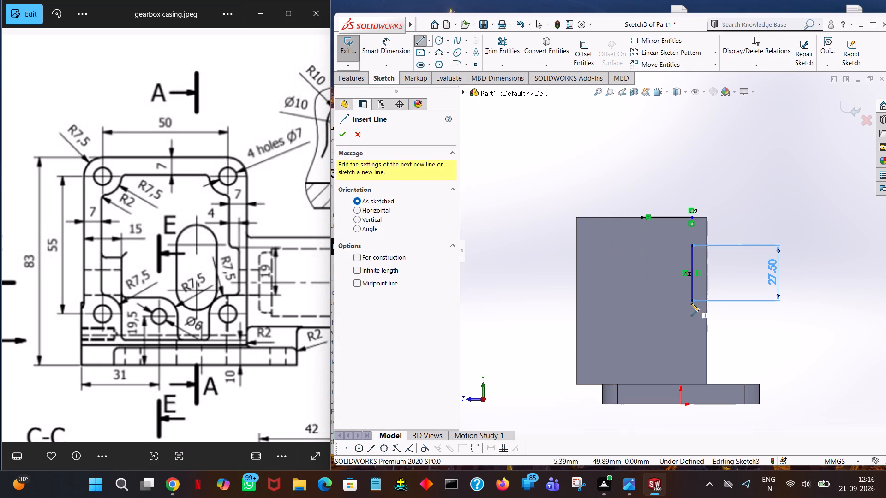
{"action": "left_click", "coordinate": [691, 300]}
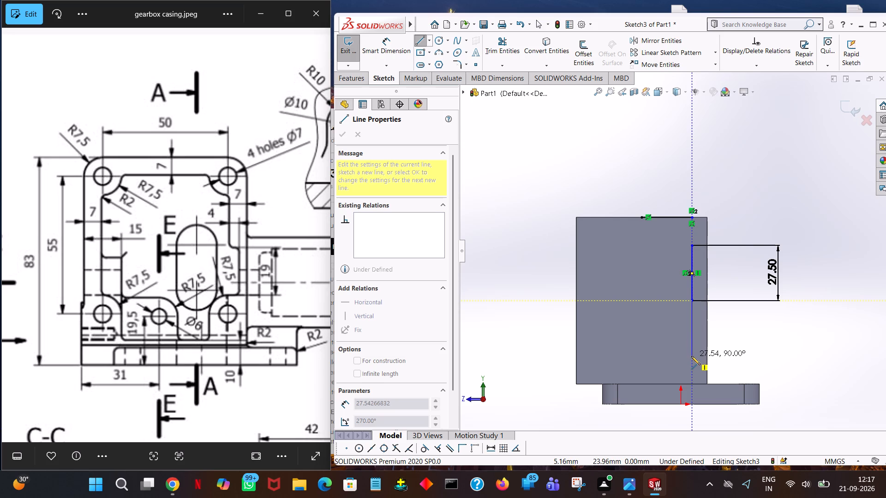
{"action": "left_click", "coordinate": [691, 356]}
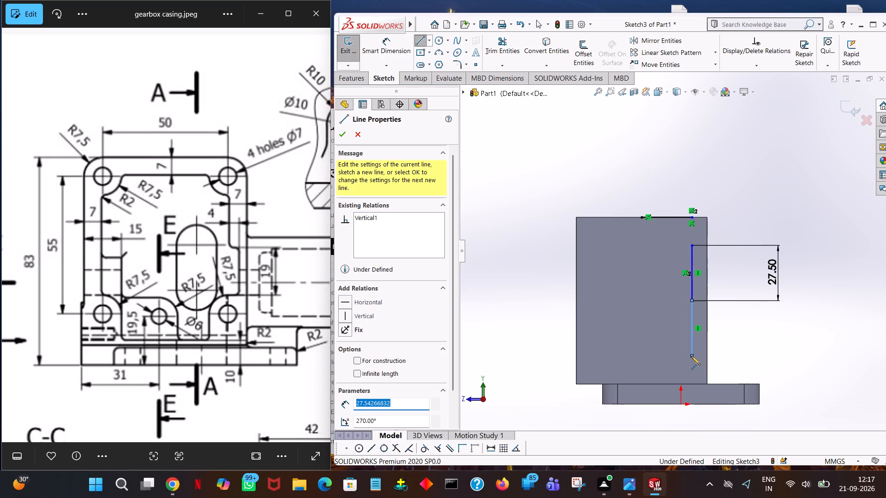
{"action": "type", "text": "275"}
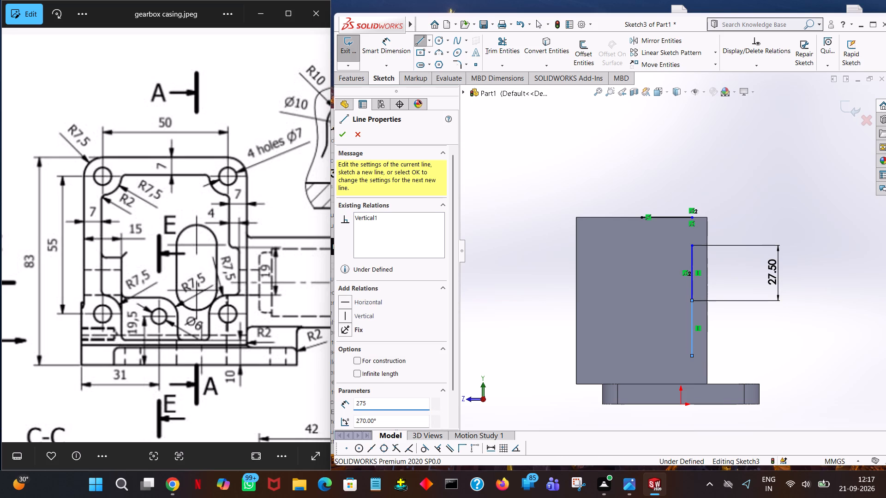
{"action": "key", "text": "BackSpace"}
{"action": "type", "text": ".50"}
{"action": "key", "text": "Return"}
{"action": "right_click", "coordinate": [594, 251]}
{"action": "left_click", "coordinate": [641, 263]}
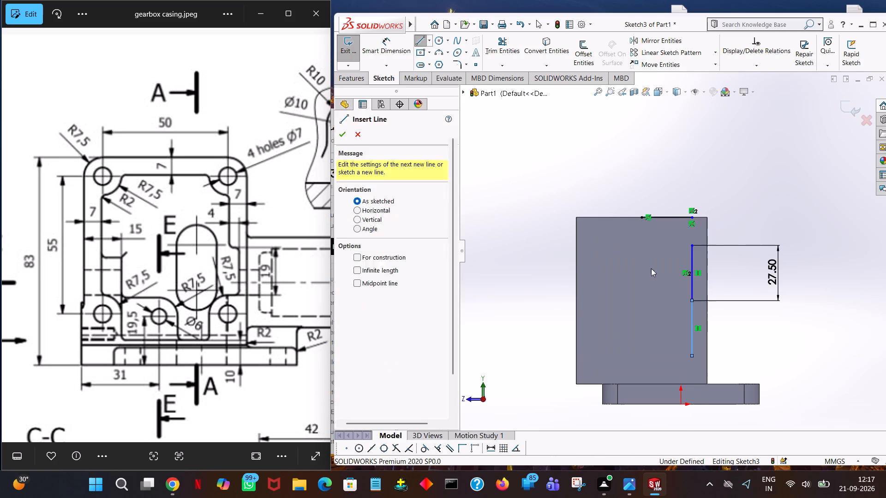
{"action": "left_click", "coordinate": [692, 341]}
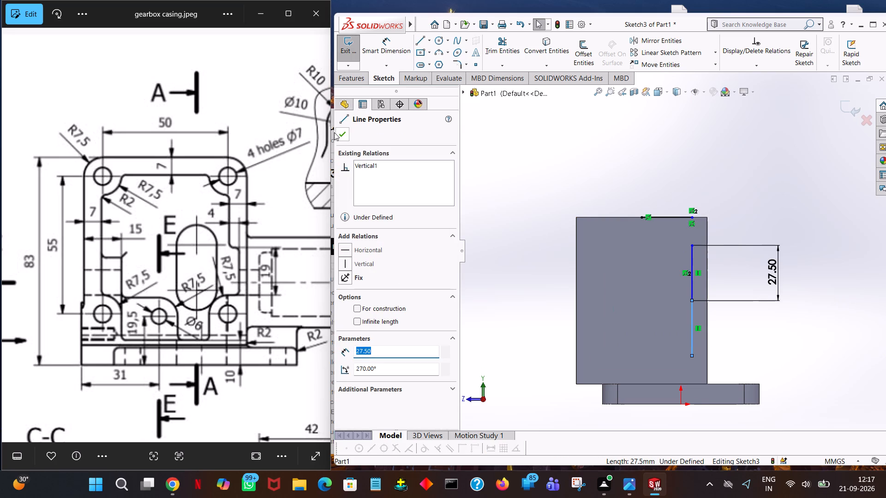
{"action": "left_click", "coordinate": [336, 133]}
{"action": "left_click", "coordinate": [543, 108]}
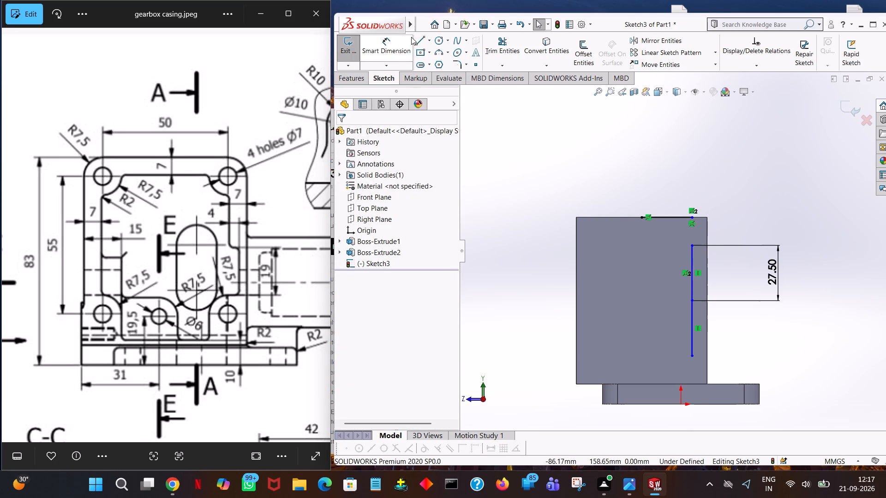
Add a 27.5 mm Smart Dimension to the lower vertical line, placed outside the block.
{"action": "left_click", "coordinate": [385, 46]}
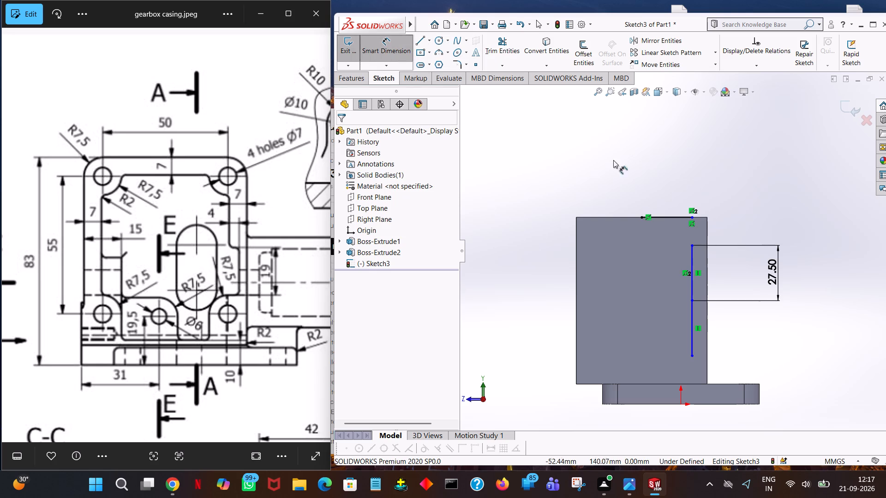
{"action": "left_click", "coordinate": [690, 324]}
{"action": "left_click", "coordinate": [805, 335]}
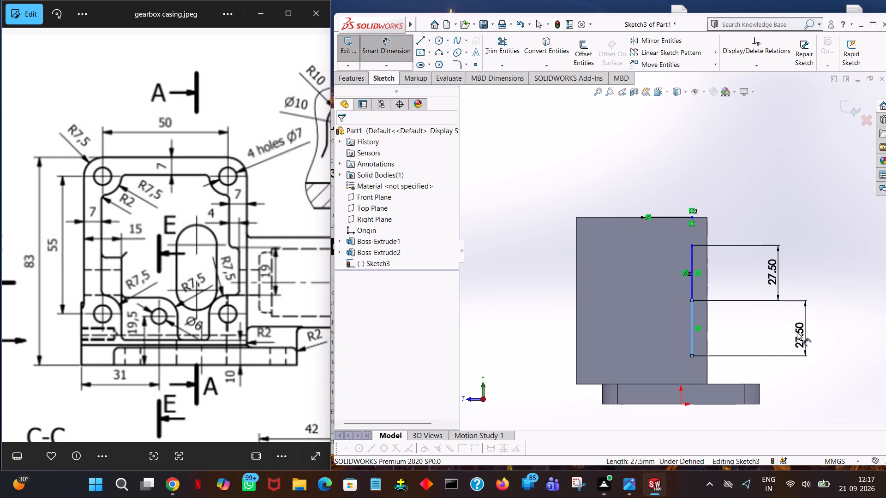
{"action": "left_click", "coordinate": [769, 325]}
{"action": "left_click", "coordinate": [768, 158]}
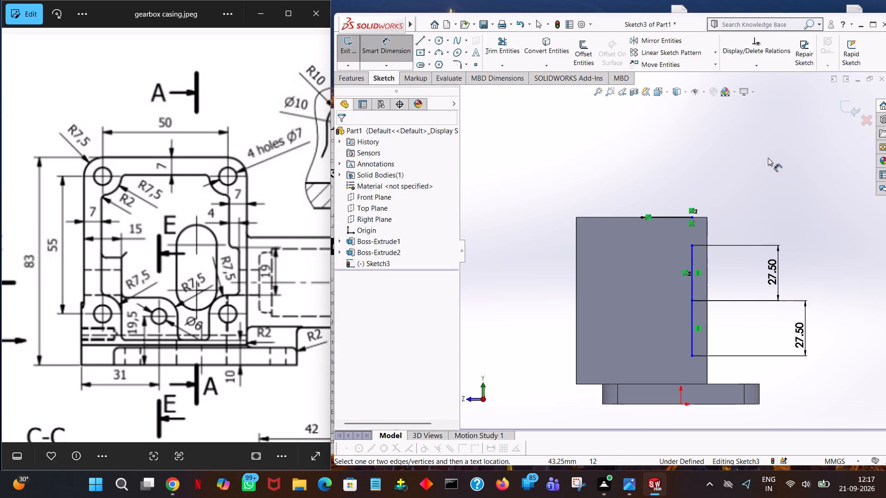
Trim away the horizontal reference line lying on the block's top edge.
{"action": "left_click", "coordinate": [506, 42]}
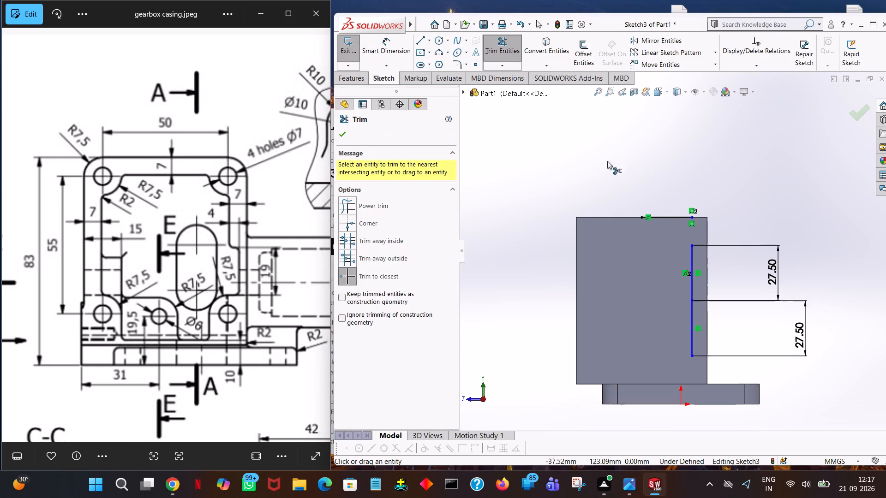
{"action": "double_click", "coordinate": [669, 214]}
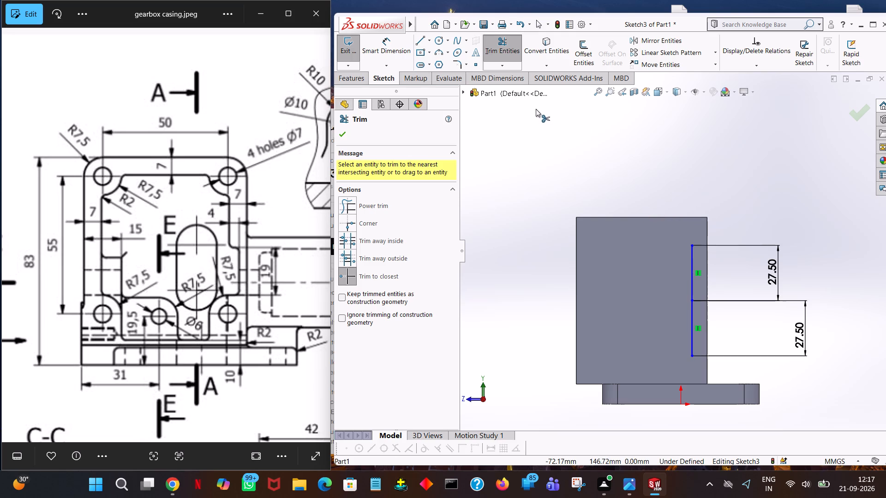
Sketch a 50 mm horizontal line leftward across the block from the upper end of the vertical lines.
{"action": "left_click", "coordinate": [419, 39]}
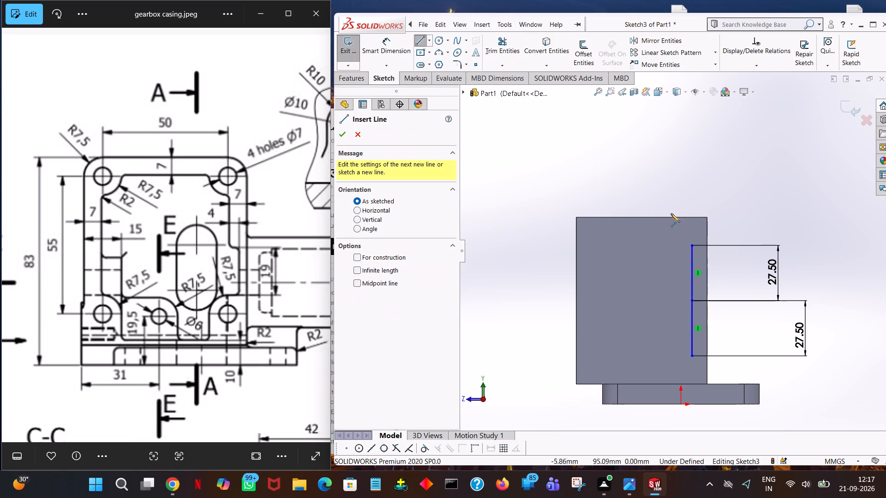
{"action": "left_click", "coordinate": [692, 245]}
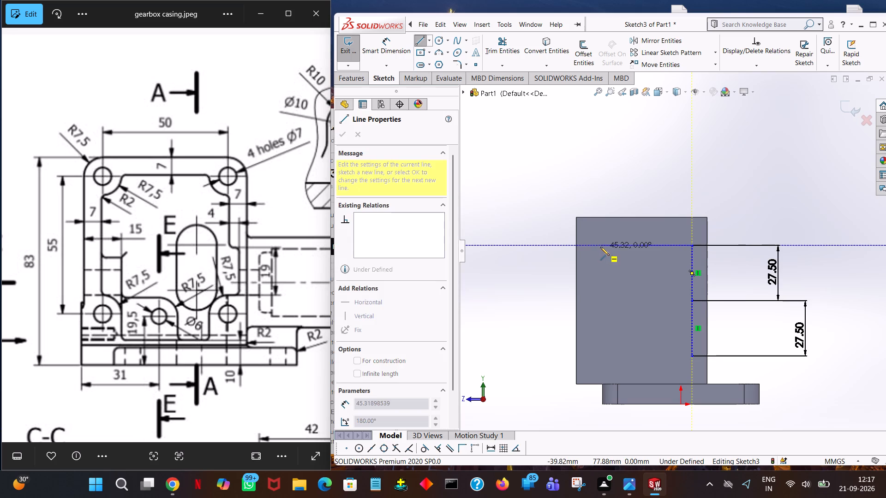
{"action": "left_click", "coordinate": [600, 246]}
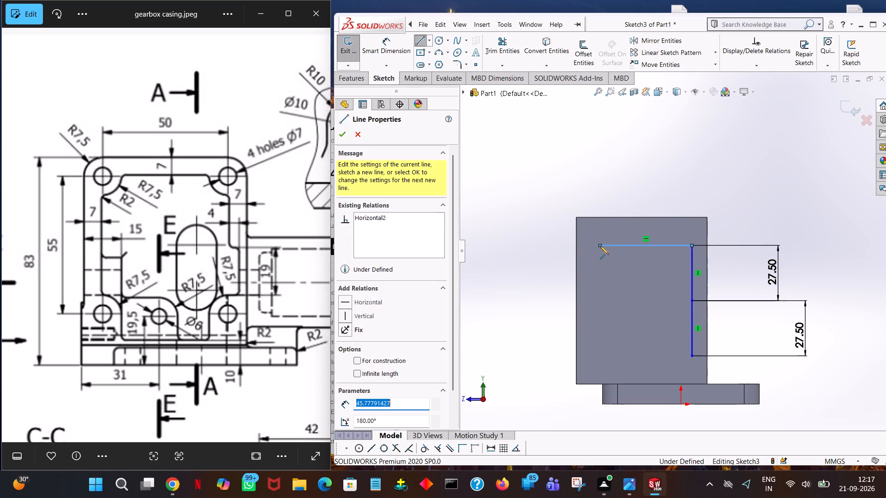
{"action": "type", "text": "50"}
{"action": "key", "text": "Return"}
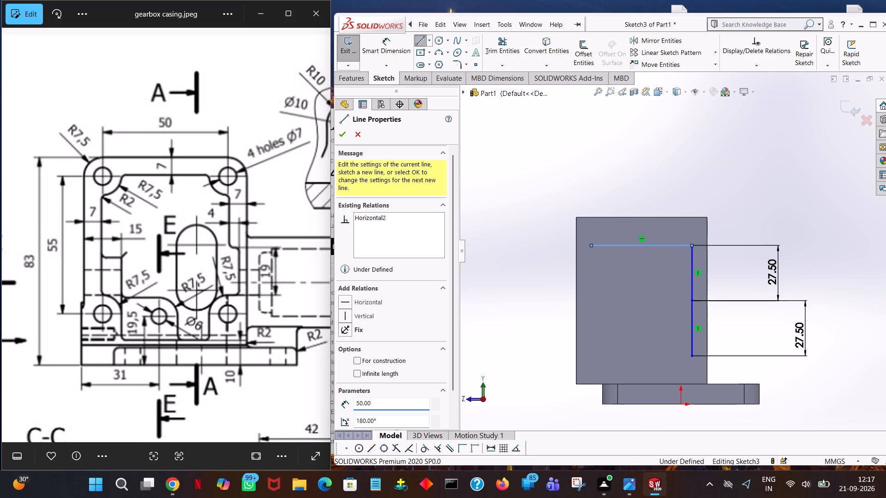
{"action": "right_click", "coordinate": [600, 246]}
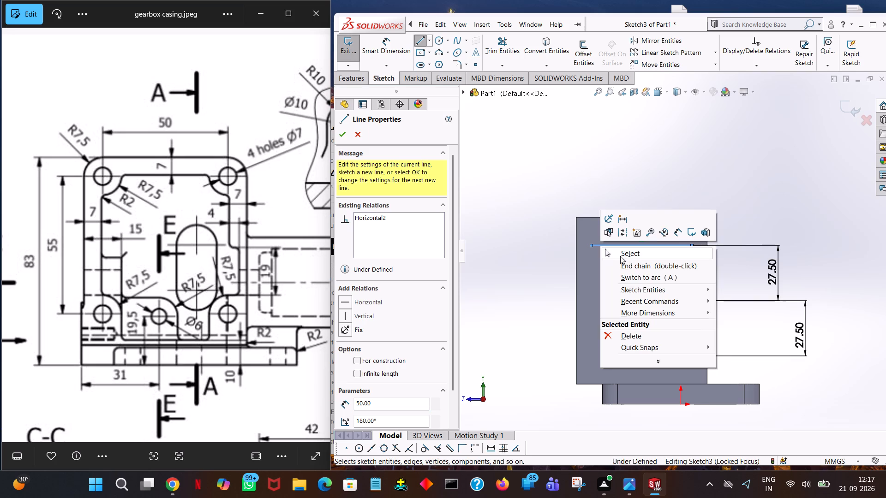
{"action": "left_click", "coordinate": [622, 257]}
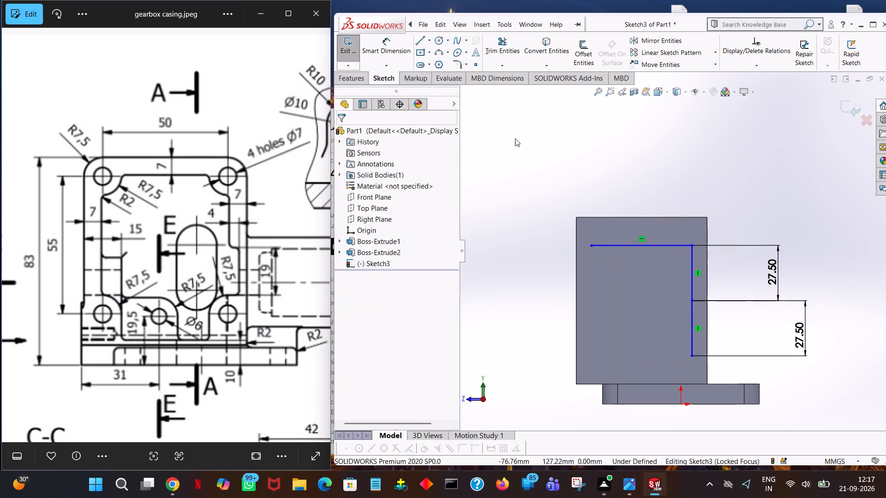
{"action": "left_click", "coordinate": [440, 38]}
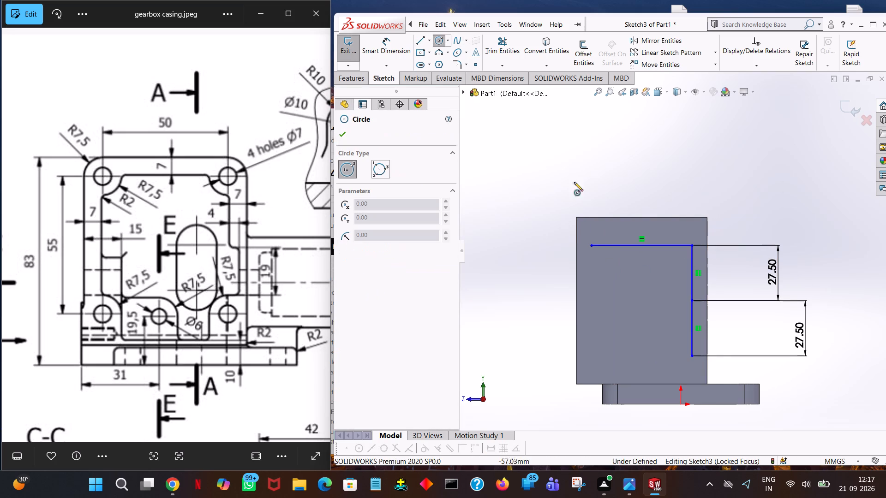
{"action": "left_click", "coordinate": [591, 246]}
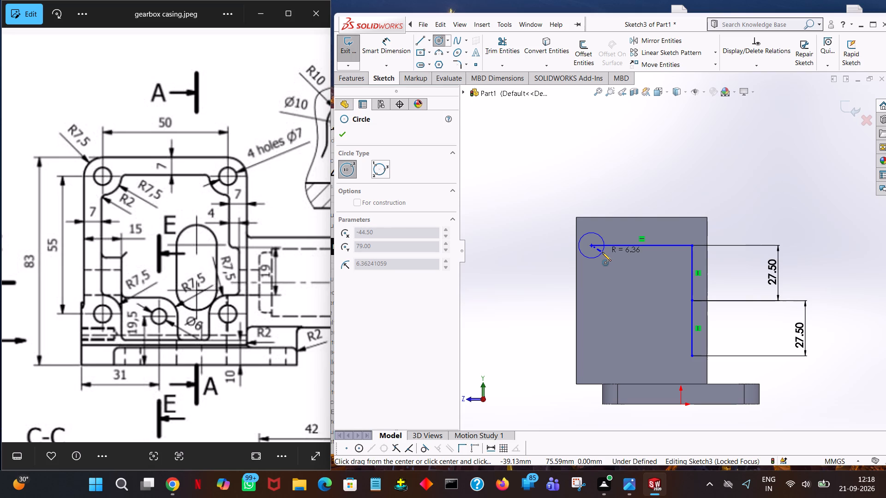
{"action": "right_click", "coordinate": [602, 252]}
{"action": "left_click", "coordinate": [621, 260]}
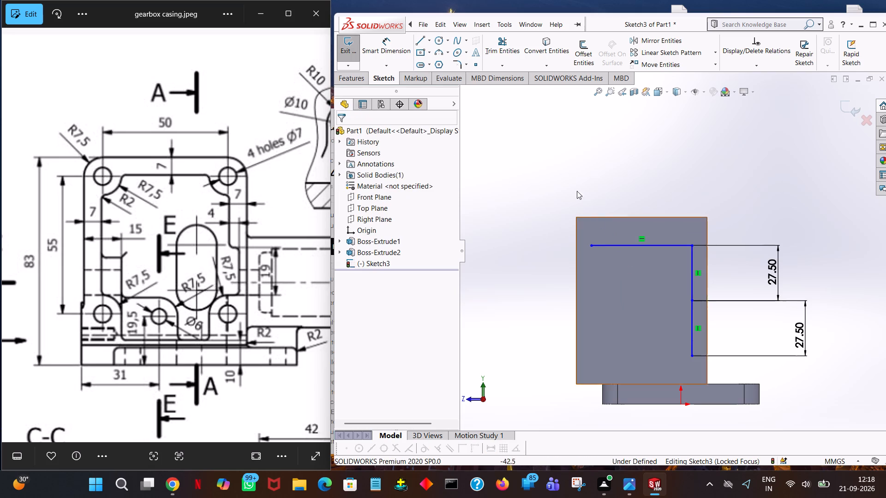
Sketch a 7 mm vertical line downward from the midpoint of the block's top edge.
{"action": "left_click", "coordinate": [421, 40]}
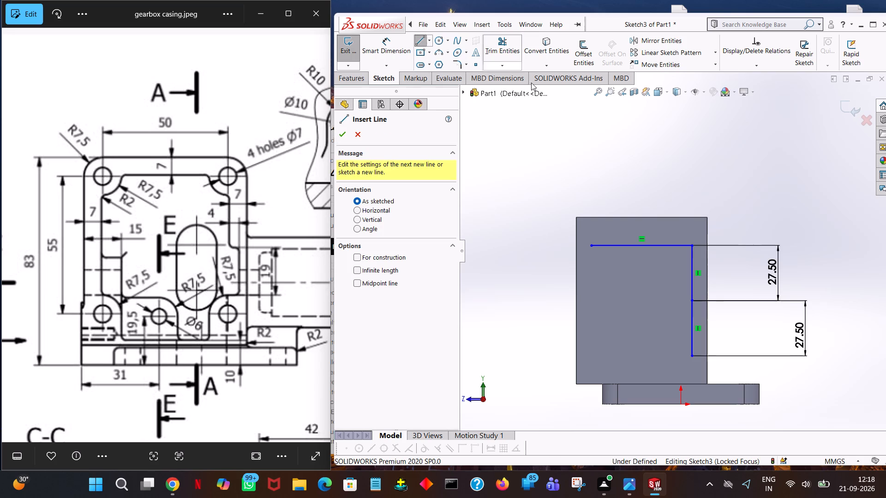
{"action": "left_click", "coordinate": [641, 216]}
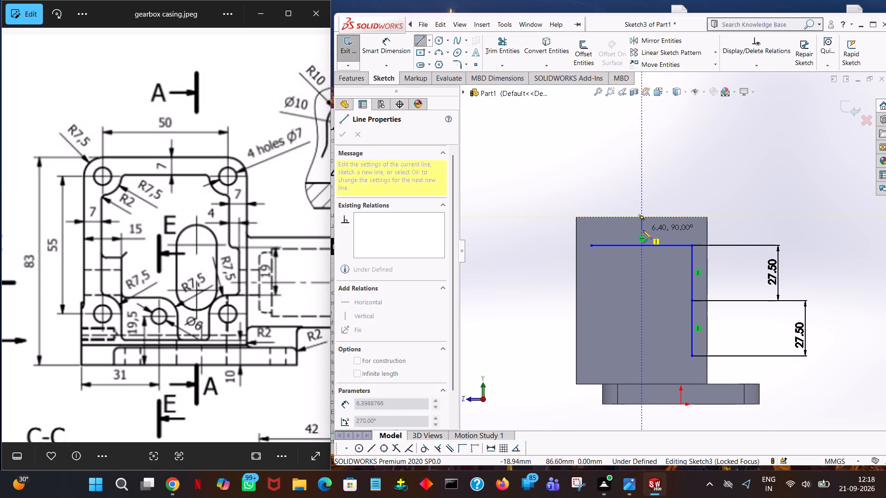
{"action": "left_click", "coordinate": [642, 232]}
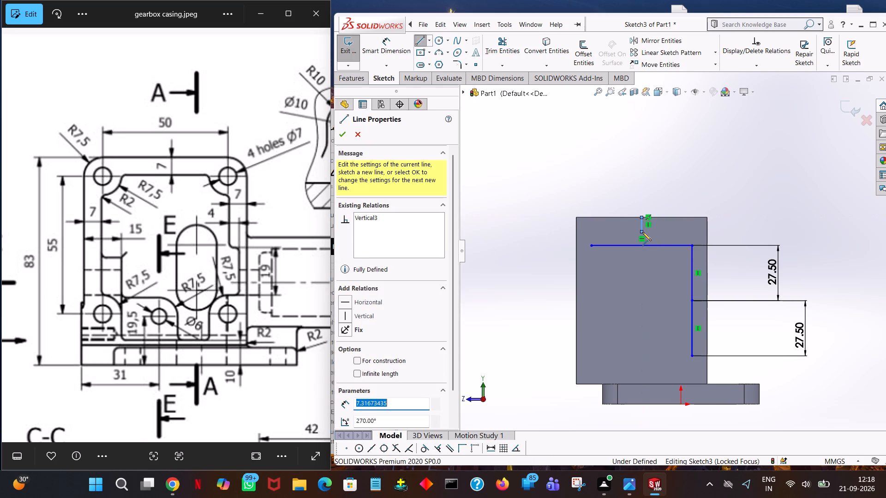
{"action": "key", "text": "7"}
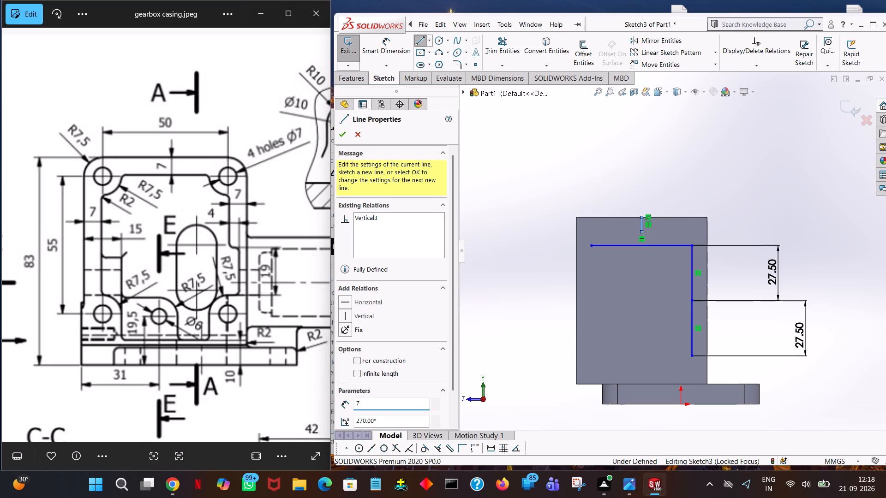
{"action": "key", "text": "Return"}
{"action": "right_click", "coordinate": [642, 232]}
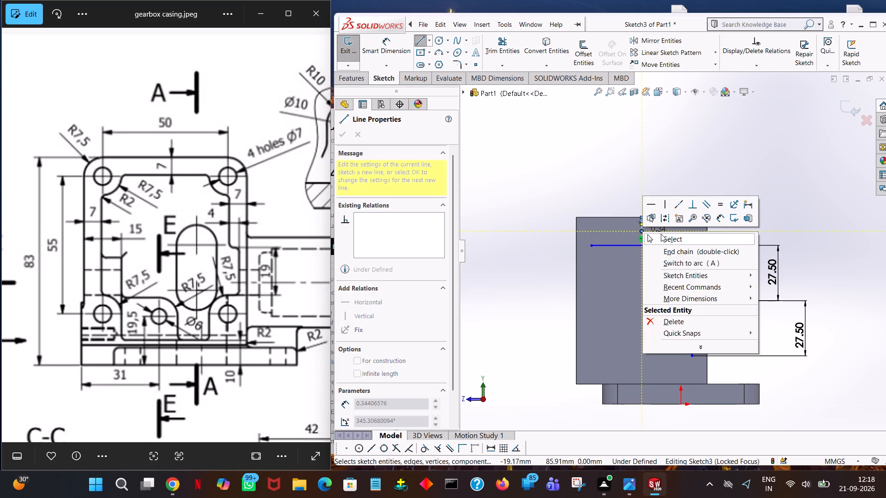
{"action": "left_click", "coordinate": [663, 235]}
Trim away the 50 mm horizontal line and both 27.5 mm vertical lines, keeping the short line at the top edge.
{"action": "left_click", "coordinate": [502, 53]}
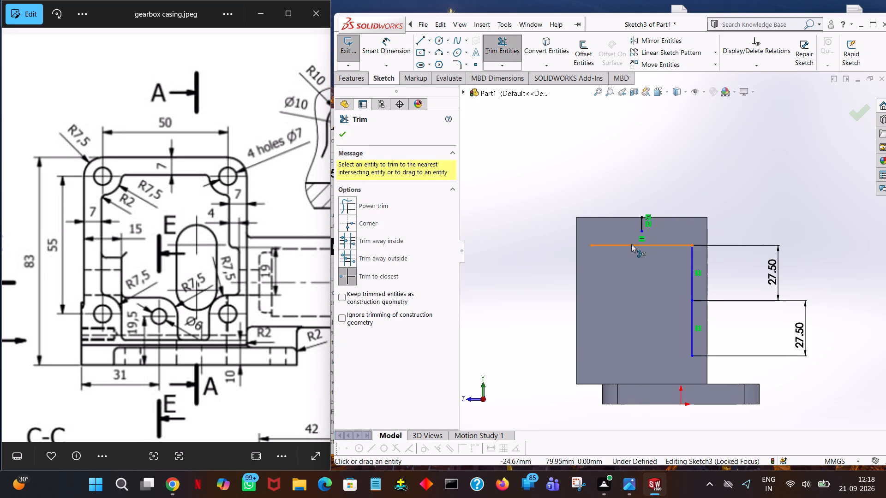
{"action": "left_click", "coordinate": [631, 244]}
{"action": "left_click", "coordinate": [696, 287]}
{"action": "left_click", "coordinate": [693, 286]}
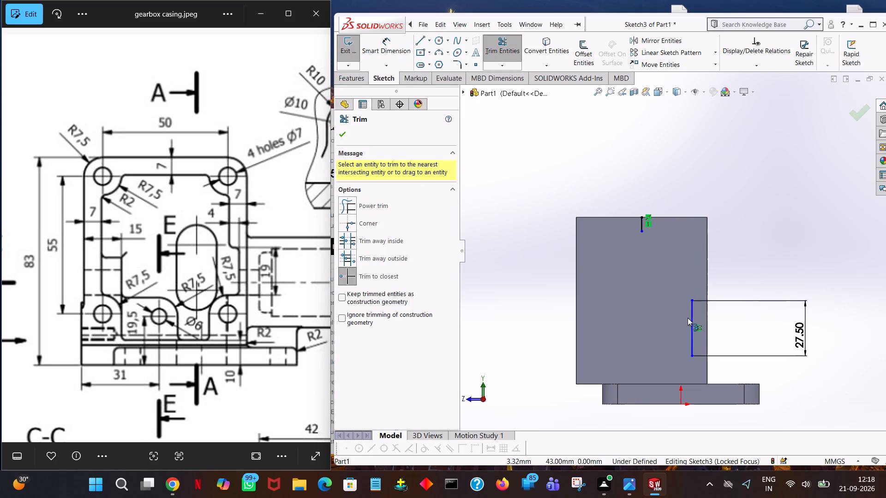
{"action": "left_click", "coordinate": [688, 318]}
{"action": "left_click", "coordinate": [690, 318]}
Sketch a 25 mm horizontal line to the right from the lower end of the 7 mm vertical line.
{"action": "left_click", "coordinate": [417, 40]}
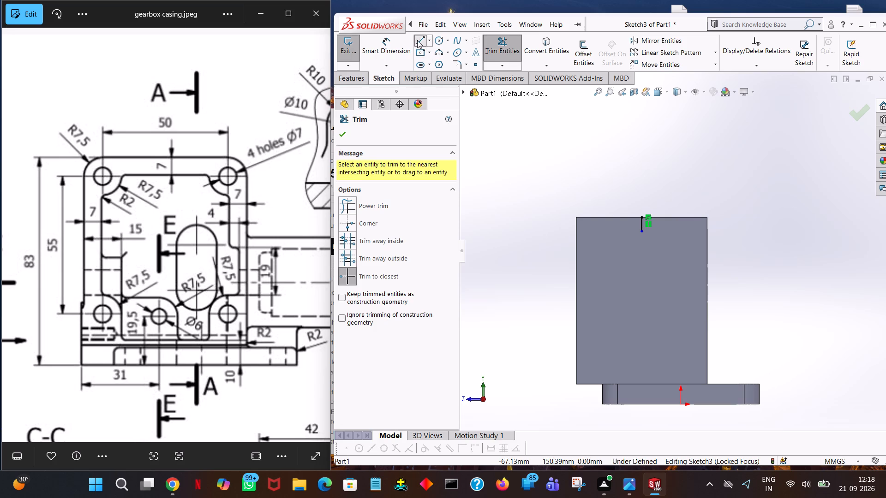
{"action": "left_click", "coordinate": [641, 231]}
{"action": "left_click", "coordinate": [673, 231]}
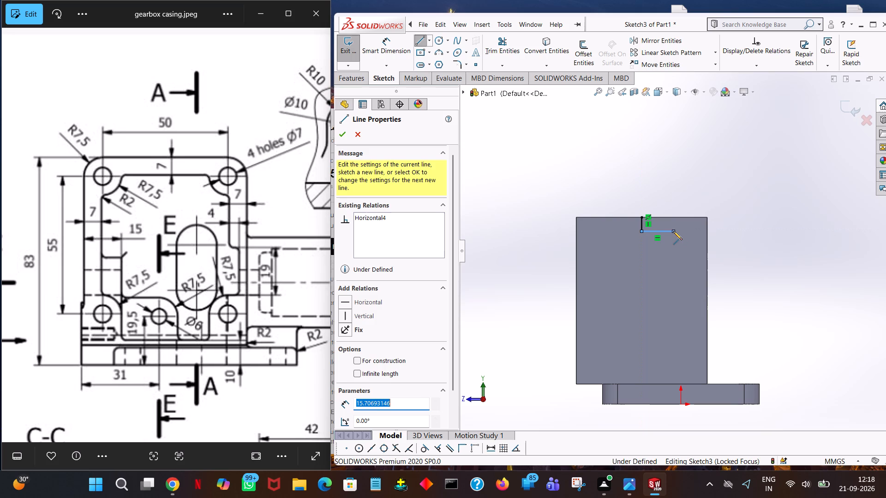
{"action": "type", "text": "25"}
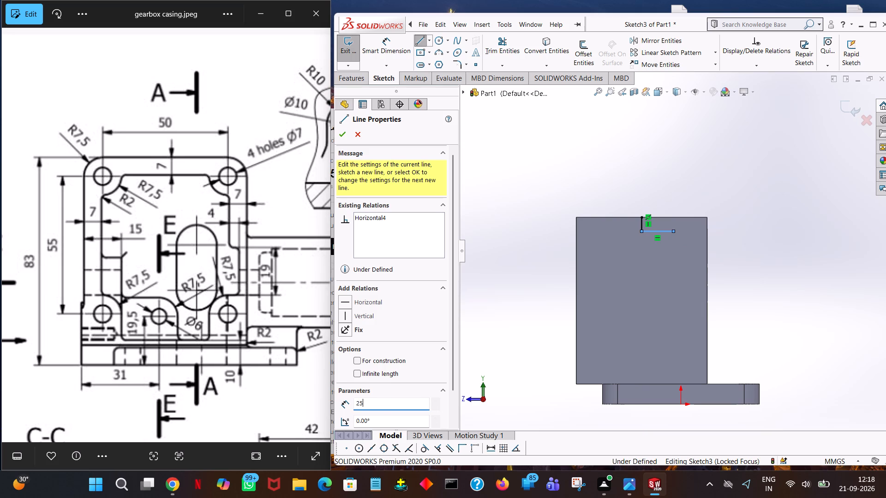
{"action": "key", "text": "Return"}
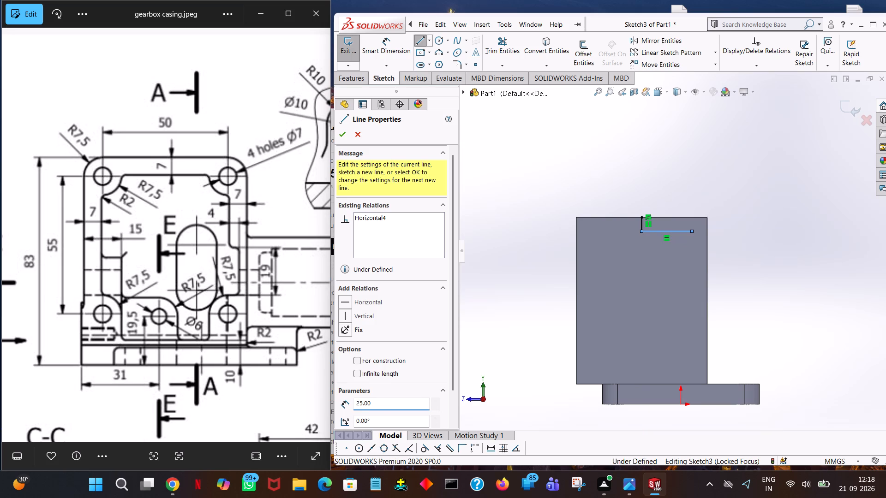
{"action": "right_click", "coordinate": [673, 231]}
{"action": "left_click", "coordinate": [692, 240]}
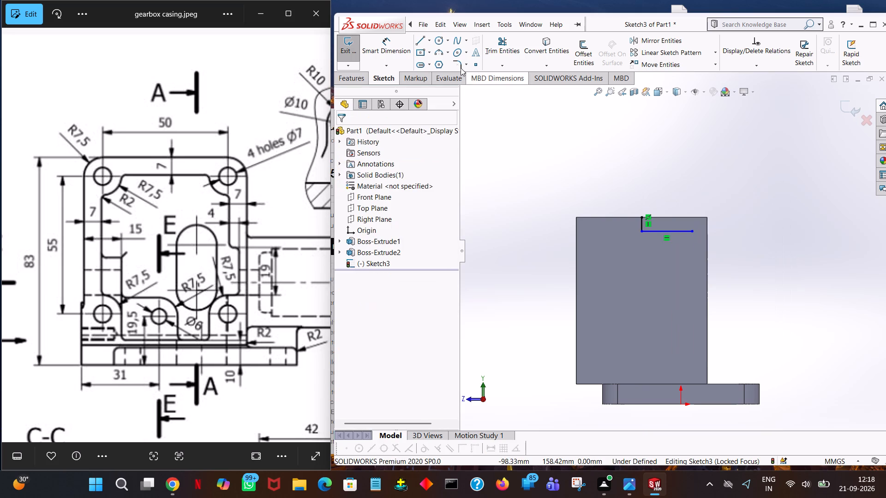
Sketch a 25 mm horizontal line to the left from the lower end of the 7 mm line, and check both horizontal lines' lengths.
{"action": "left_click", "coordinate": [423, 41]}
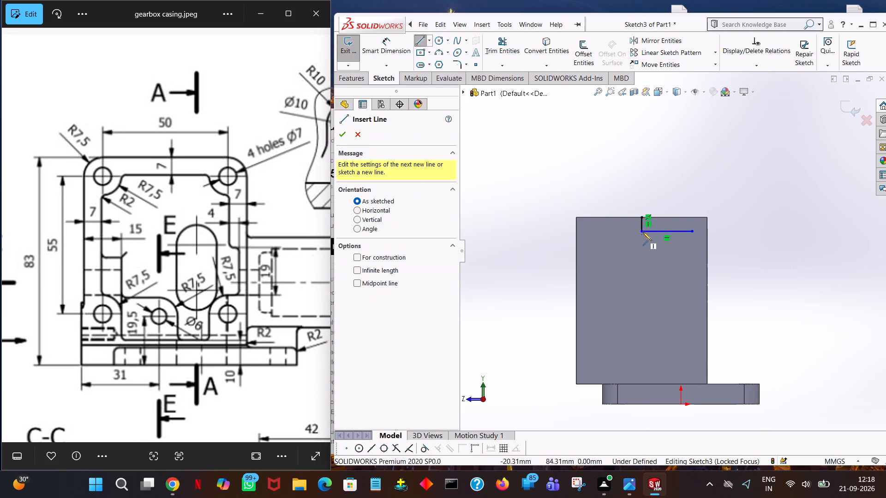
{"action": "left_click", "coordinate": [641, 231]}
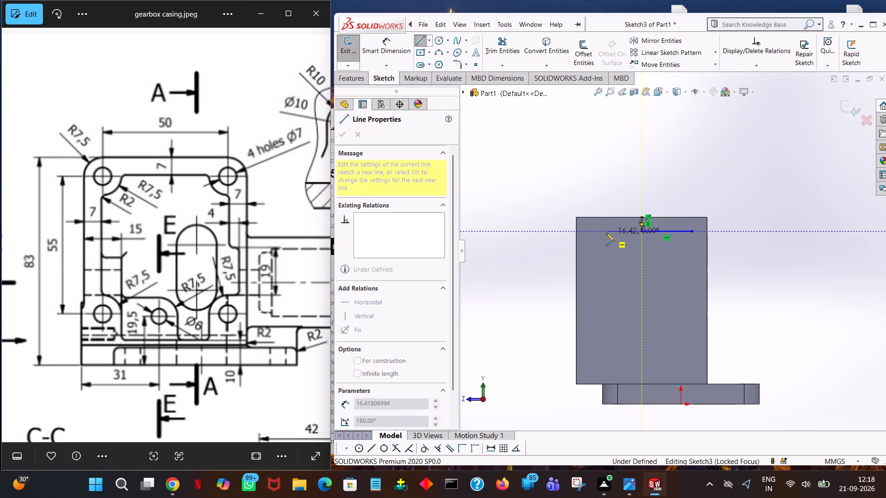
{"action": "left_click", "coordinate": [597, 231]}
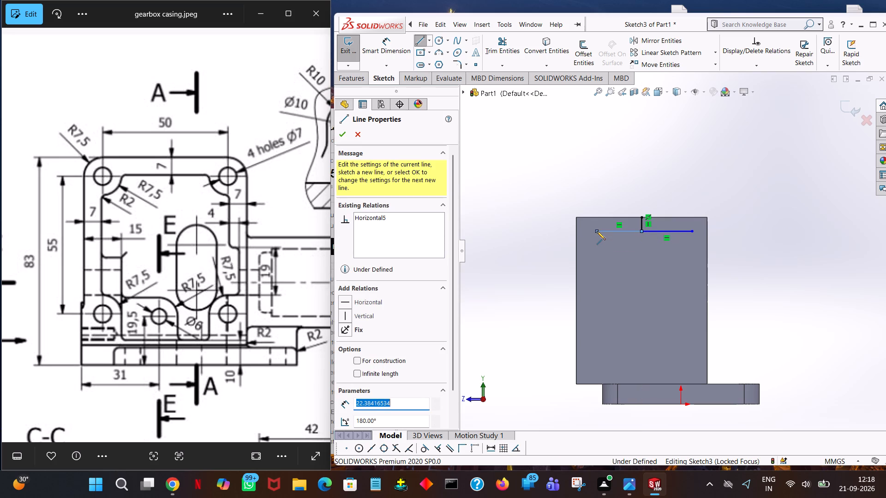
{"action": "type", "text": "25"}
{"action": "key", "text": "Return"}
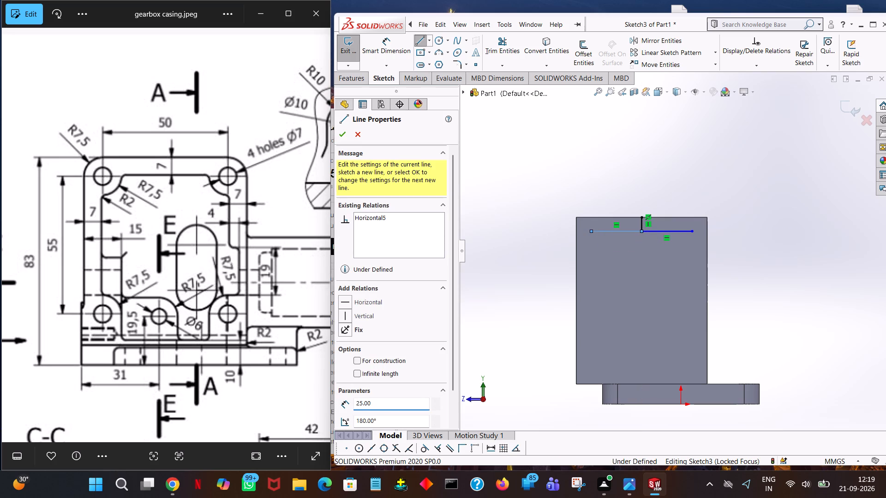
{"action": "right_click", "coordinate": [597, 231]}
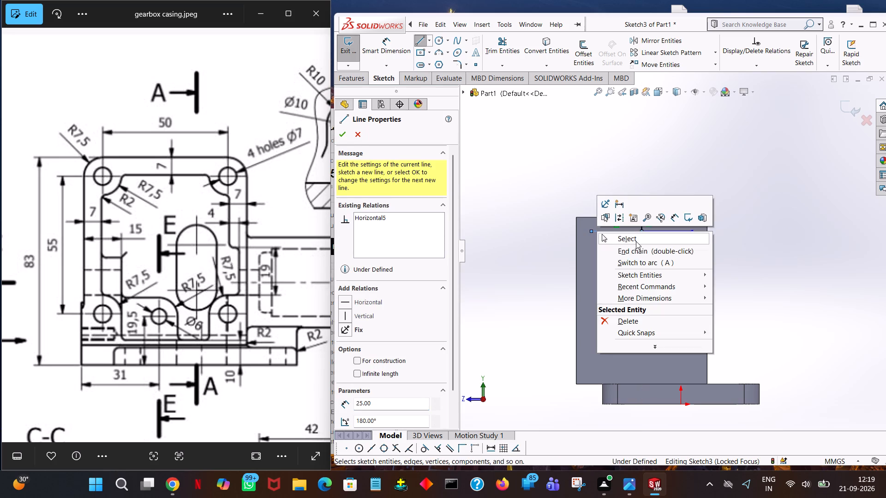
{"action": "left_click", "coordinate": [636, 241]}
{"action": "left_click", "coordinate": [627, 229]}
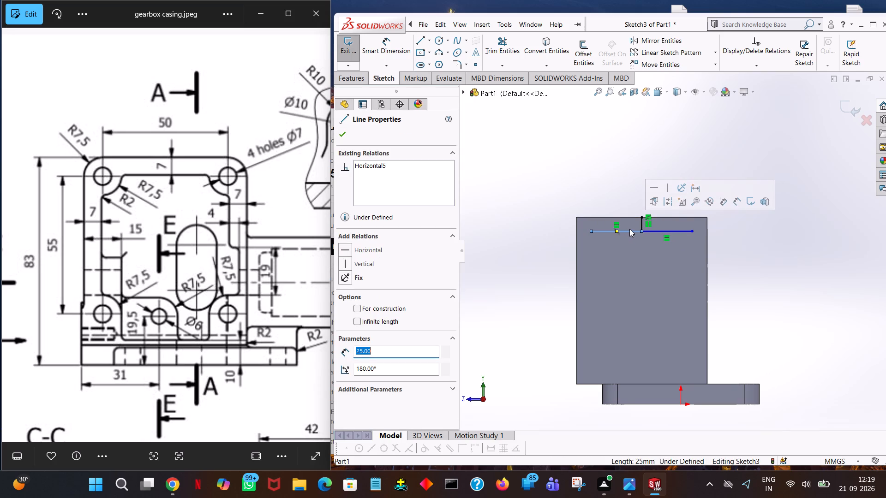
{"action": "left_click", "coordinate": [657, 231]}
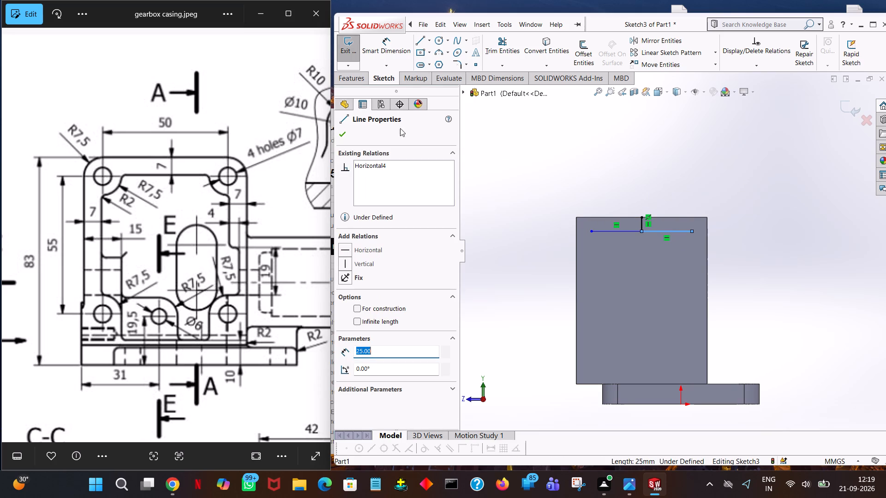
{"action": "left_click", "coordinate": [347, 135]}
Sketch two concentric circles of radius 3.5 mm and 7.5 mm centred on the left end of the horizontal reference line.
{"action": "left_click", "coordinate": [436, 40]}
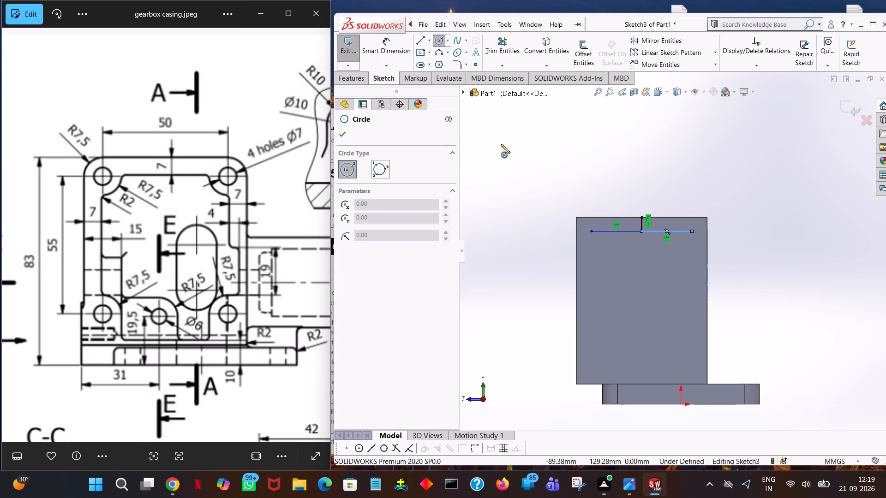
{"action": "left_click", "coordinate": [591, 233]}
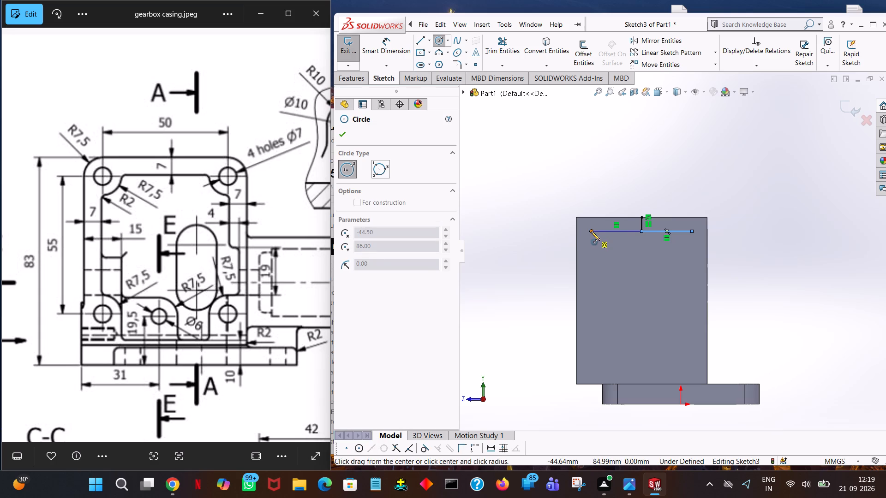
{"action": "left_click", "coordinate": [588, 223]}
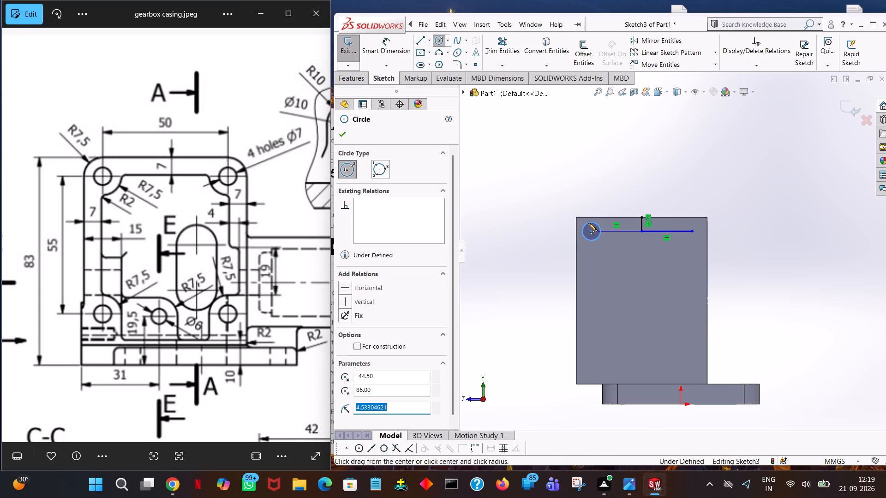
{"action": "type", "text": "3.5"}
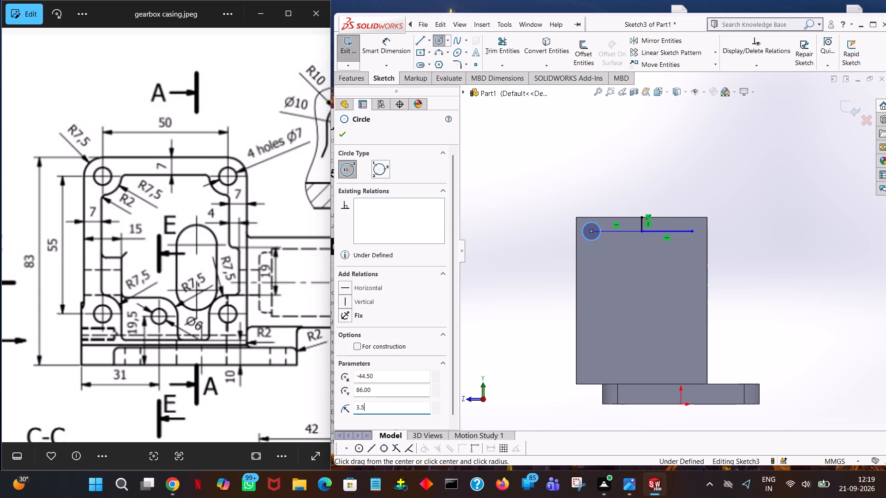
{"action": "key", "text": "Return"}
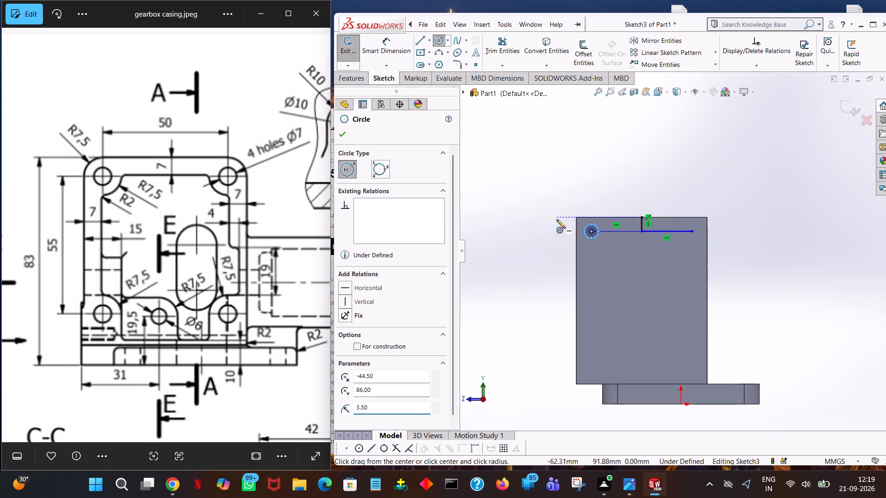
{"action": "left_click", "coordinate": [591, 231]}
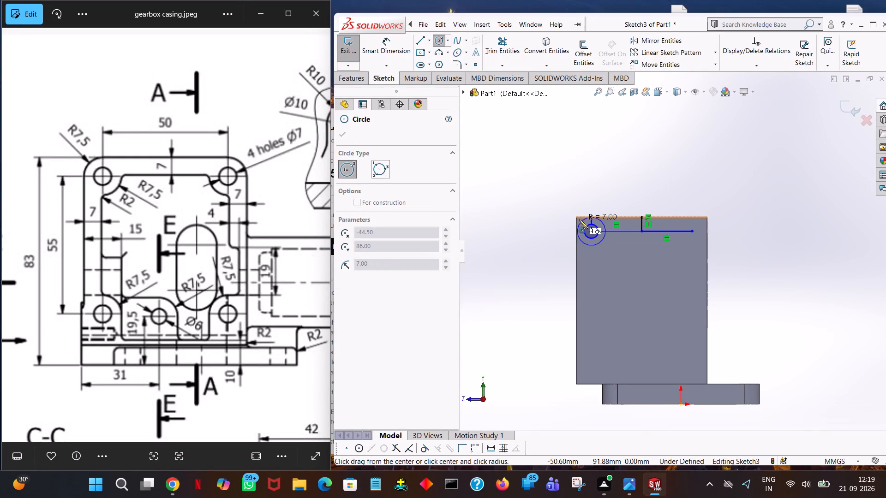
{"action": "left_click", "coordinate": [579, 219]}
{"action": "type", "text": "7.5"}
{"action": "key", "text": "Return"}
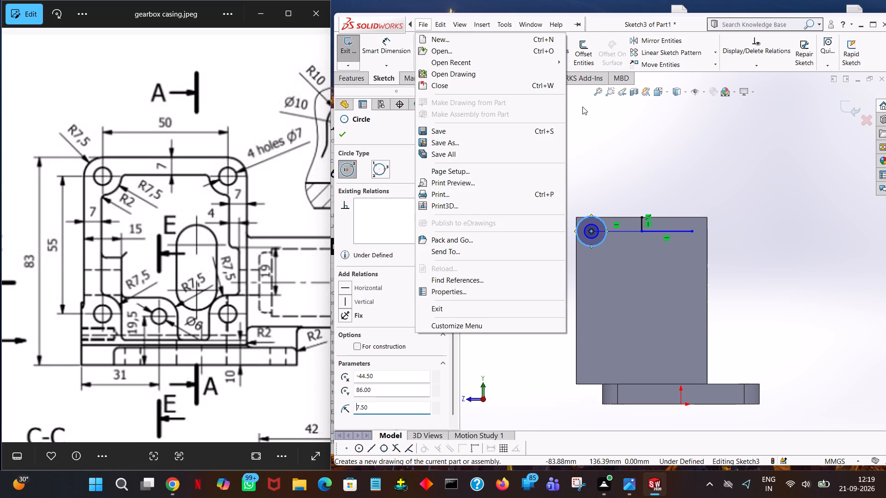
{"action": "left_click", "coordinate": [678, 156]}
{"action": "right_click", "coordinate": [659, 127]}
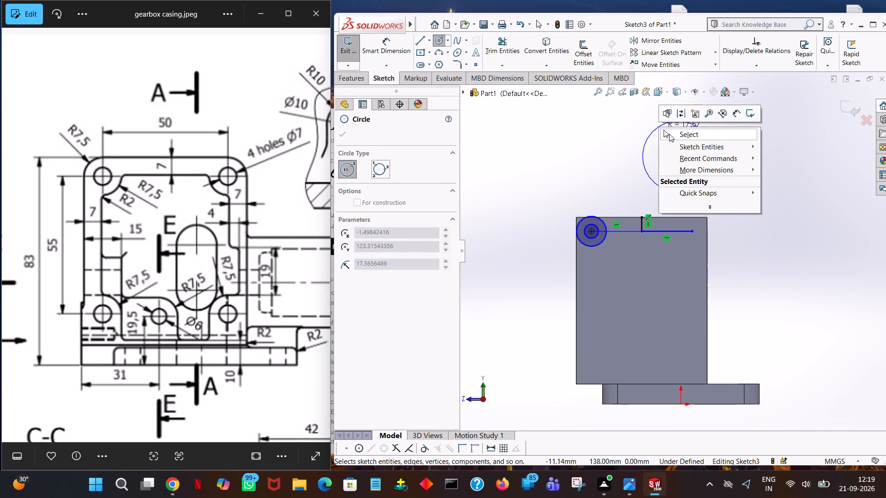
{"action": "left_click", "coordinate": [669, 133]}
Sketch two concentric circles of radius 7.5 mm and 3.5 mm centred on the right end of the horizontal reference line.
{"action": "left_click", "coordinate": [439, 41]}
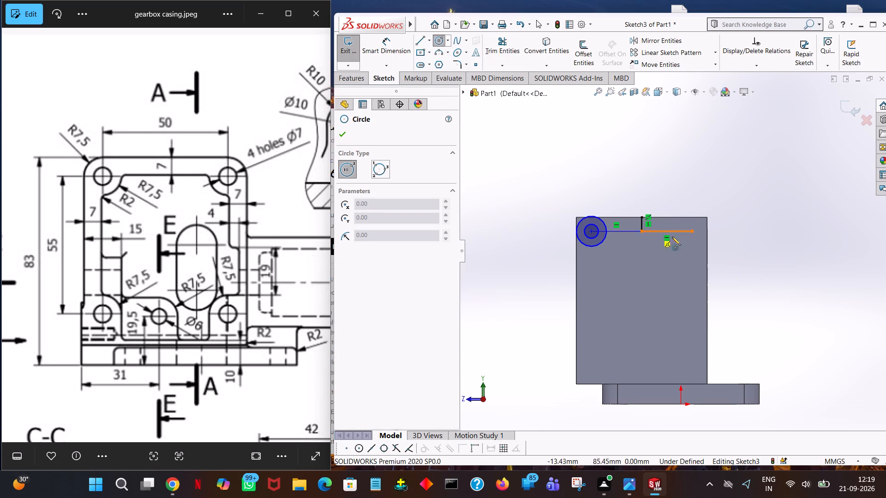
{"action": "left_click", "coordinate": [693, 232]}
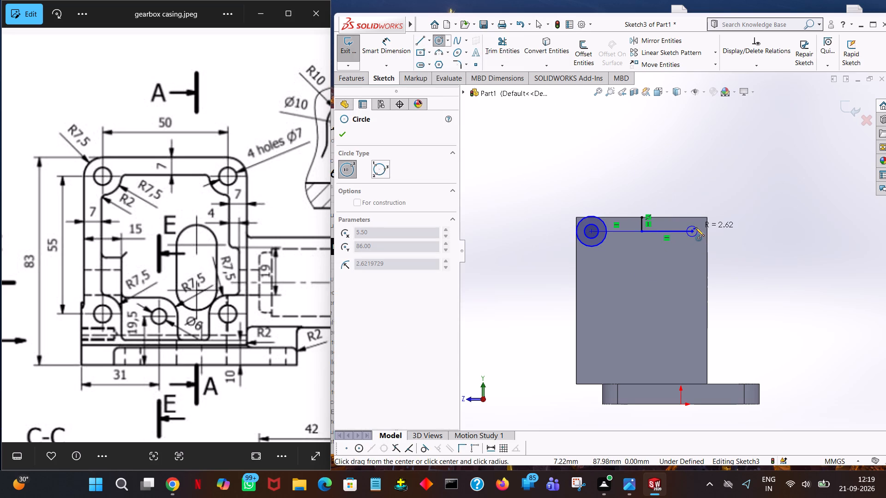
{"action": "left_click", "coordinate": [701, 220]}
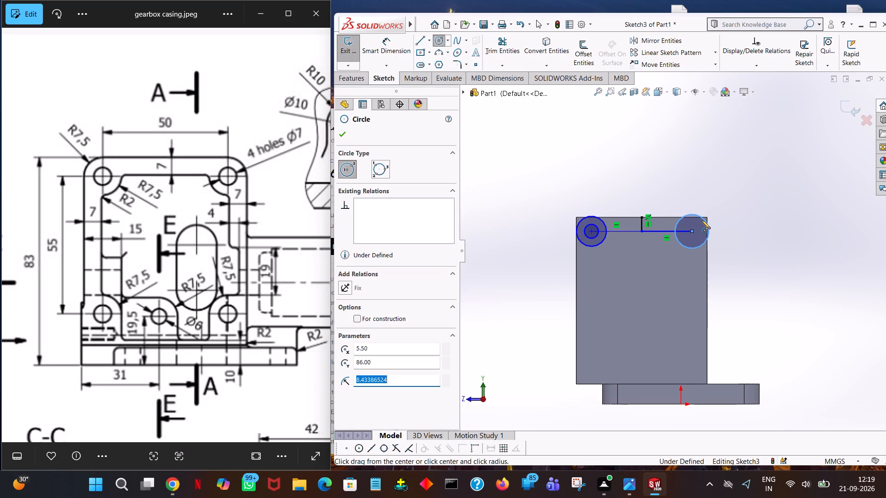
{"action": "type", "text": "7.5"}
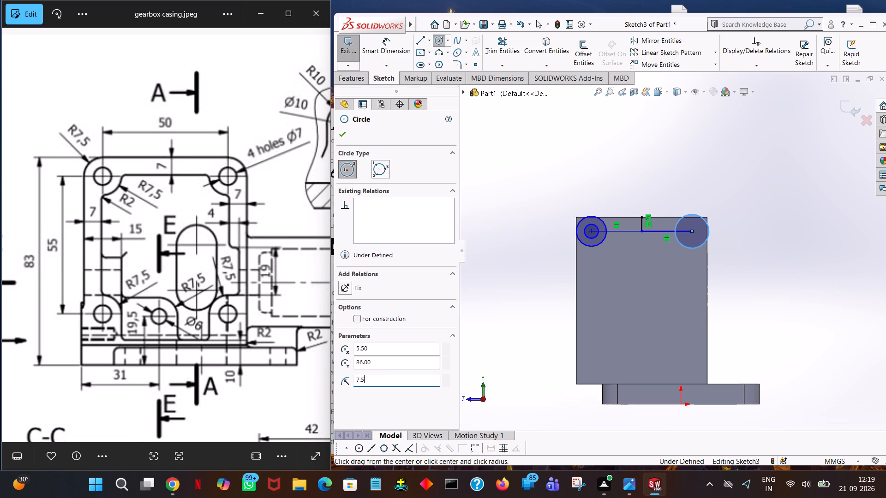
{"action": "key", "text": "Return"}
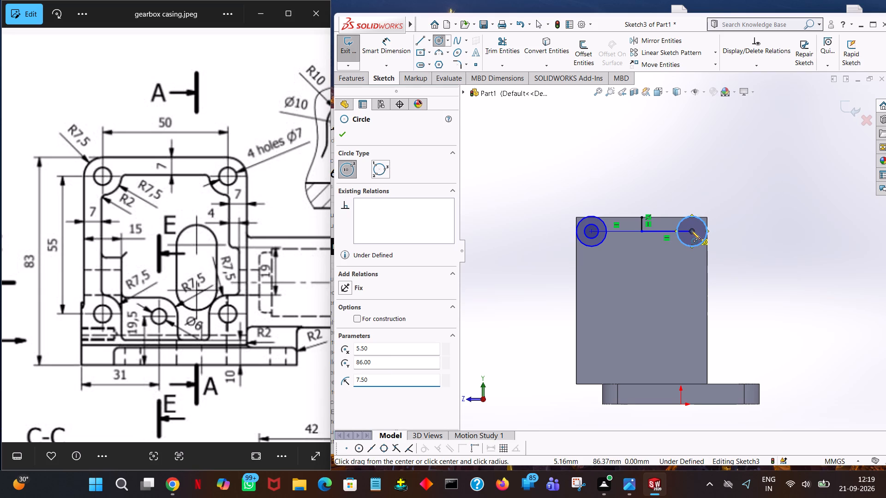
{"action": "left_click", "coordinate": [691, 231]}
{"action": "left_click", "coordinate": [692, 226]}
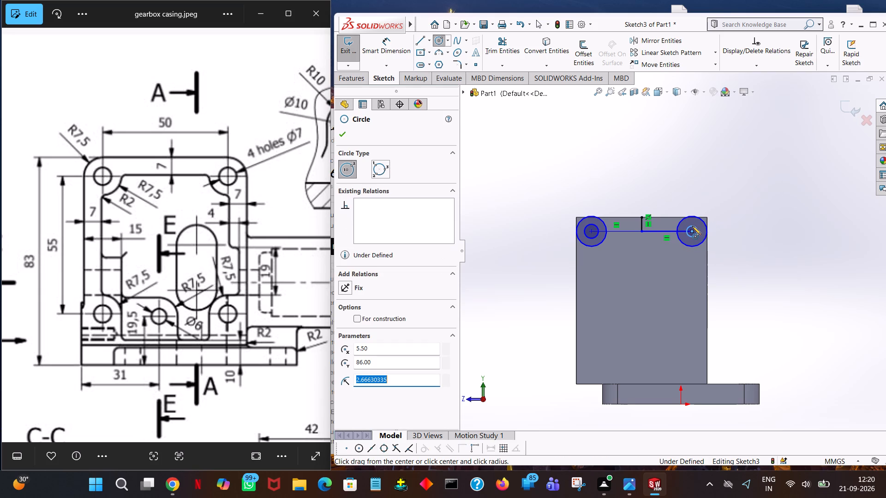
{"action": "type", "text": "3.5"}
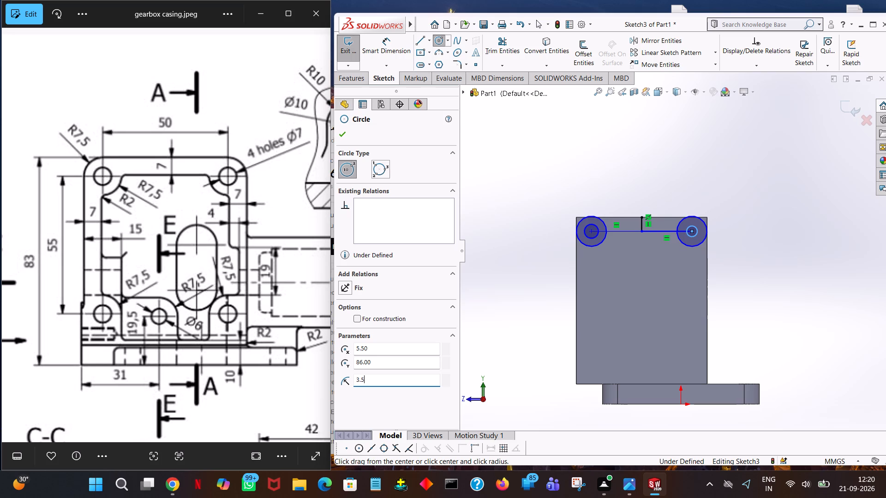
{"action": "key", "text": "Return"}
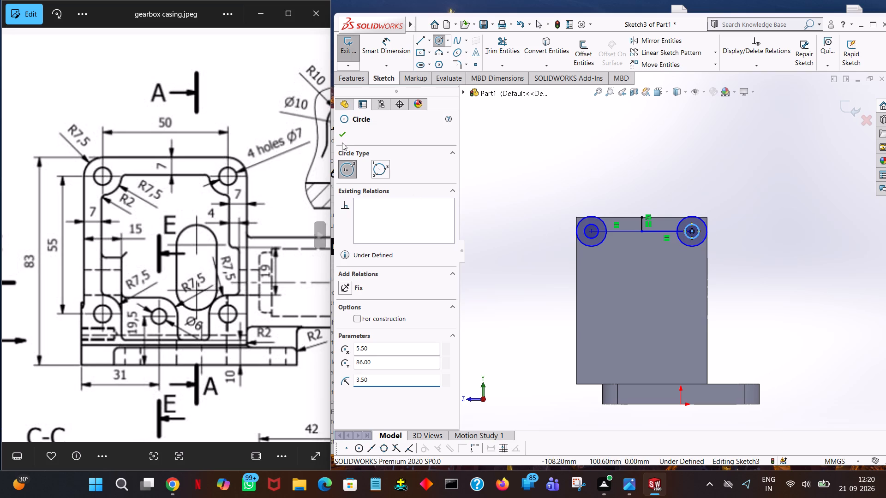
{"action": "left_click", "coordinate": [341, 131]}
{"action": "left_click", "coordinate": [564, 123]}
Trim away both 25 mm horizontal reference lines and the 7 mm vertical line, keeping only the four corner circles.
{"action": "left_click", "coordinate": [509, 44]}
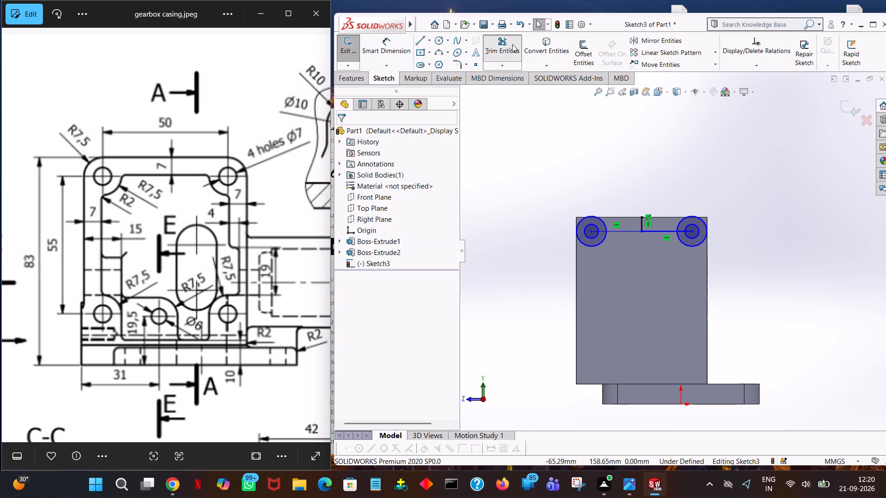
{"action": "left_click", "coordinate": [603, 231]}
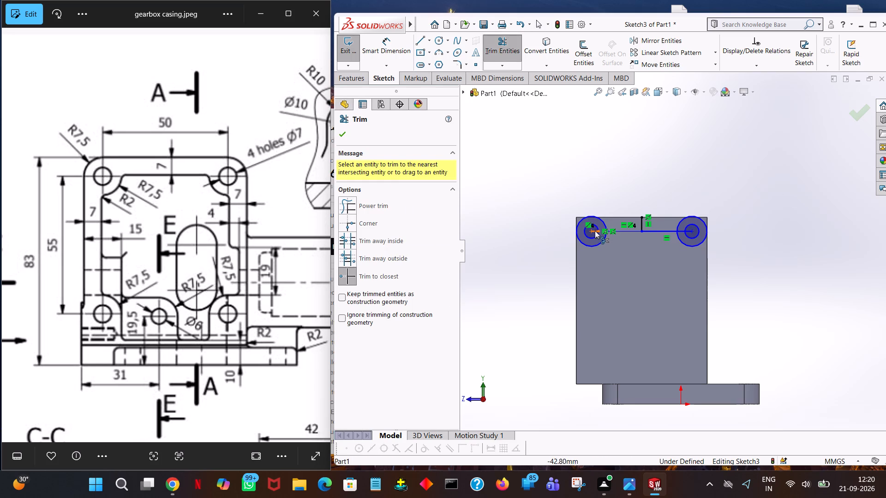
{"action": "left_click", "coordinate": [594, 231]}
{"action": "left_click", "coordinate": [622, 231]}
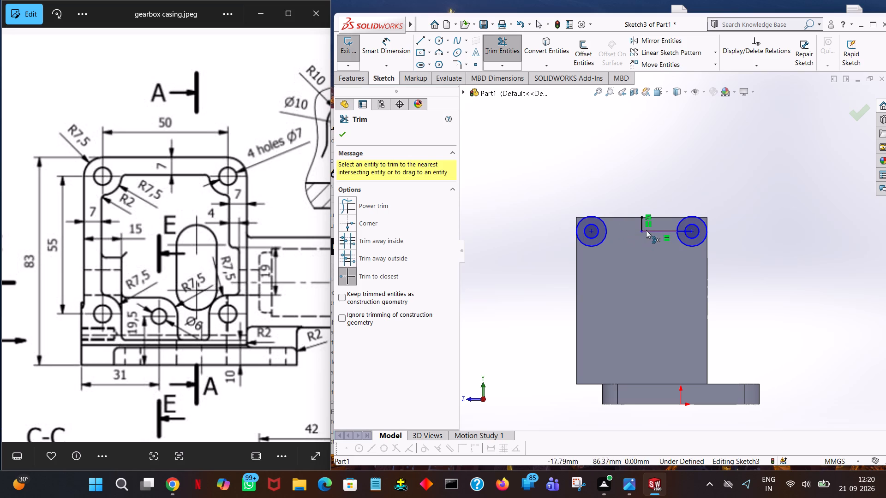
{"action": "left_click", "coordinate": [651, 230]}
{"action": "left_click", "coordinate": [644, 225]}
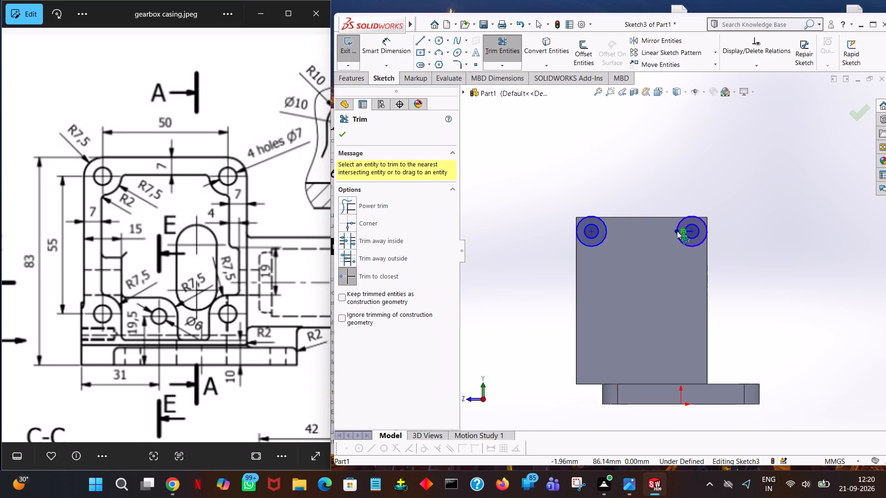
{"action": "left_click", "coordinate": [676, 231]}
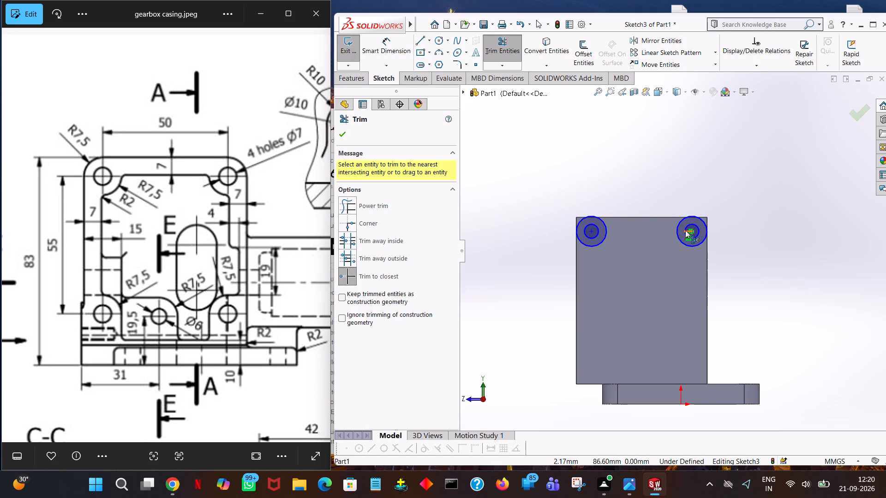
{"action": "left_click", "coordinate": [686, 230]}
{"action": "left_click", "coordinate": [629, 172]}
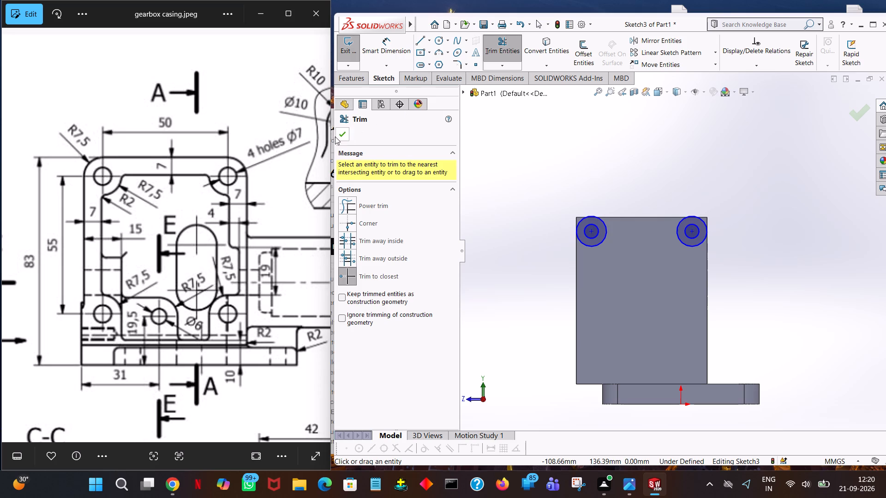
{"action": "left_click", "coordinate": [335, 137]}
{"action": "left_click", "coordinate": [344, 132]}
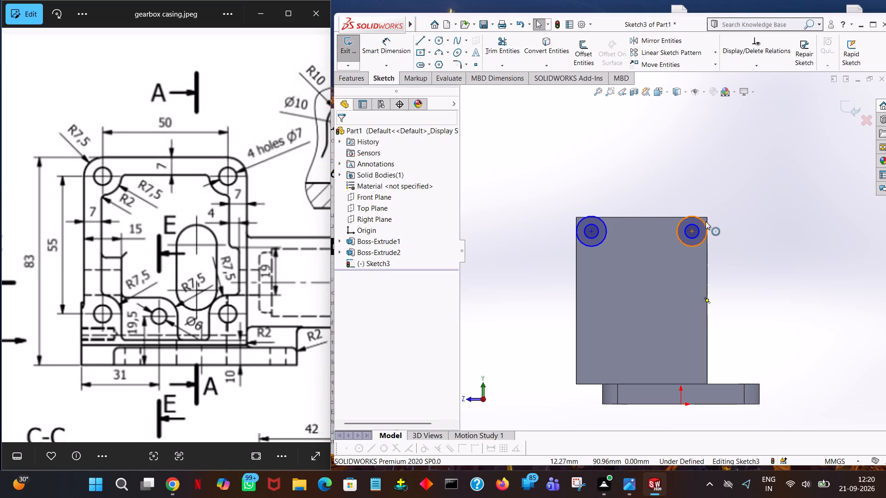
Sketch a 50 mm horizontal line joining the top points of the two 7.5 mm radius circles.
{"action": "left_click", "coordinate": [420, 36]}
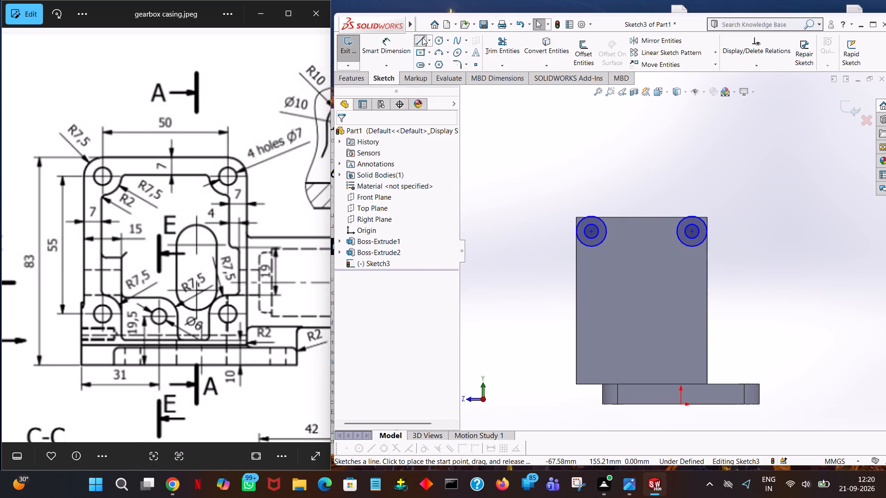
{"action": "left_click", "coordinate": [591, 215]}
{"action": "left_click", "coordinate": [692, 215]}
{"action": "right_click", "coordinate": [692, 215]}
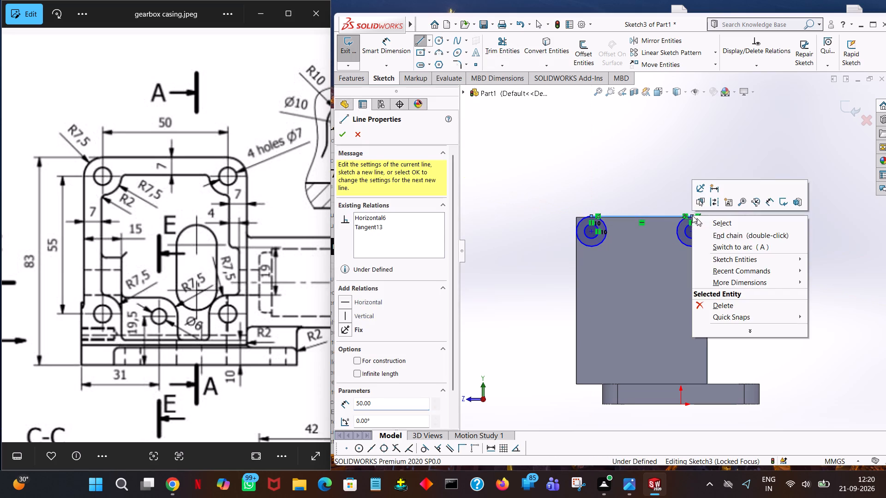
{"action": "left_click", "coordinate": [704, 219]}
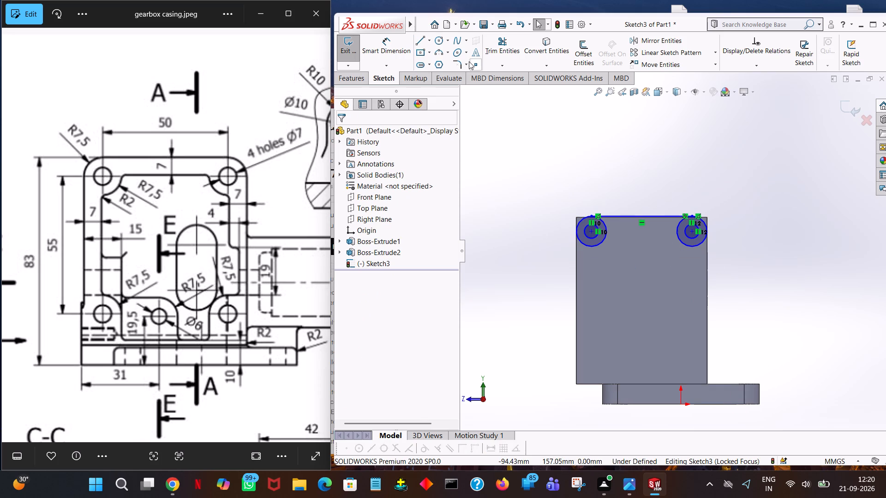
Sketch lines from the left outer circle's top point to the block's upper-left corner and 7 mm down to the circle's leftmost point.
{"action": "left_click", "coordinate": [416, 39]}
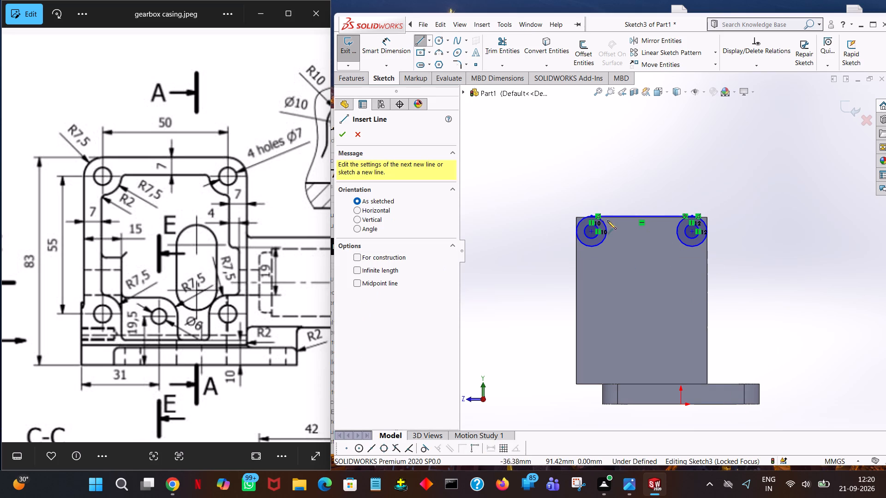
{"action": "left_click", "coordinate": [593, 216]}
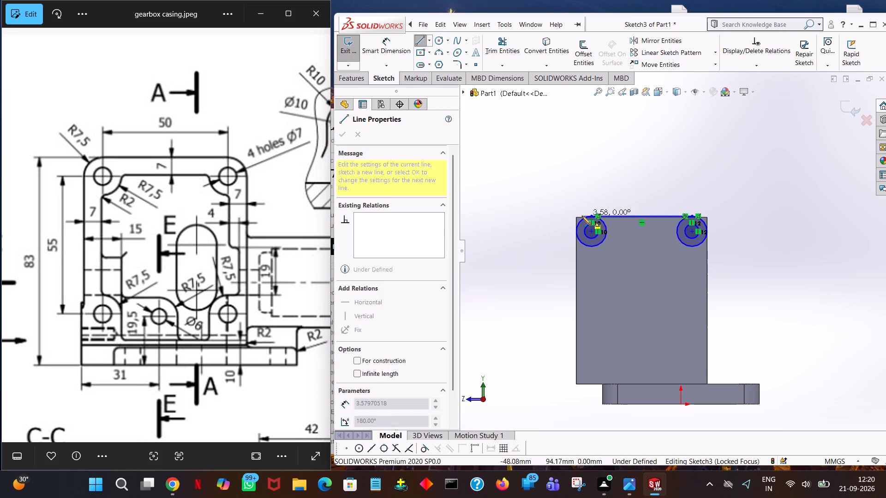
{"action": "left_click", "coordinate": [575, 217]}
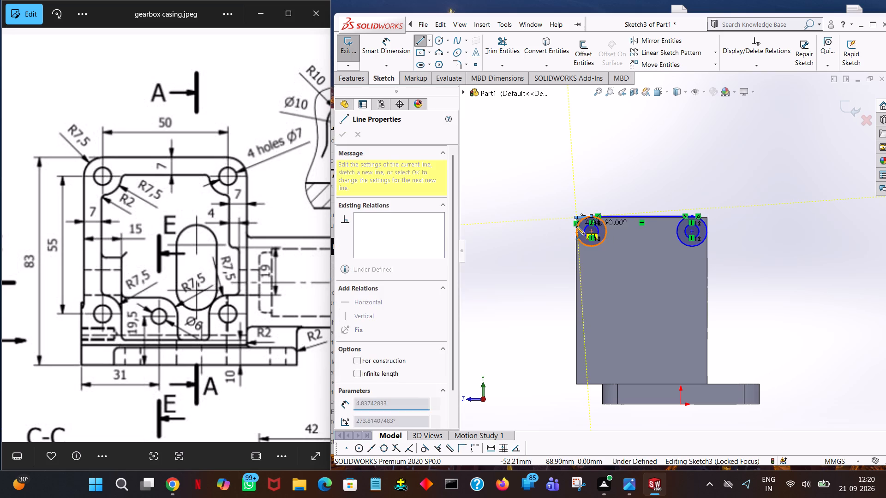
{"action": "left_click", "coordinate": [575, 231]}
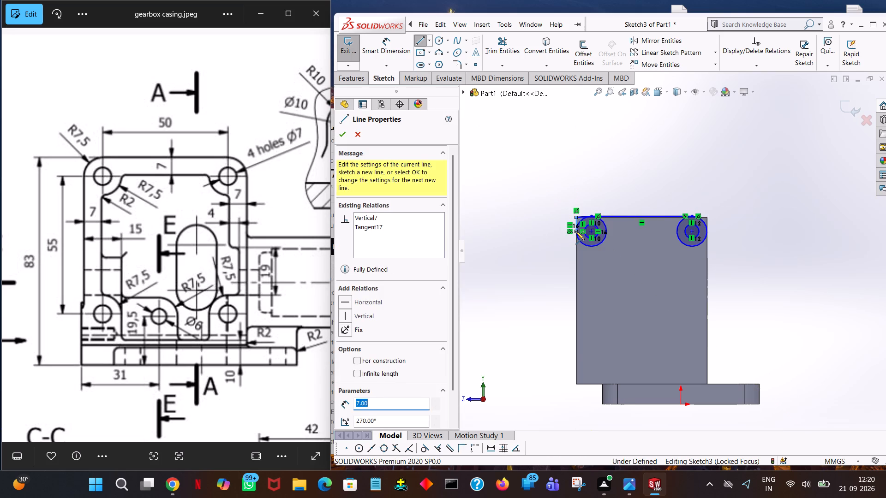
{"action": "right_click", "coordinate": [575, 231]}
{"action": "left_click", "coordinate": [609, 237]}
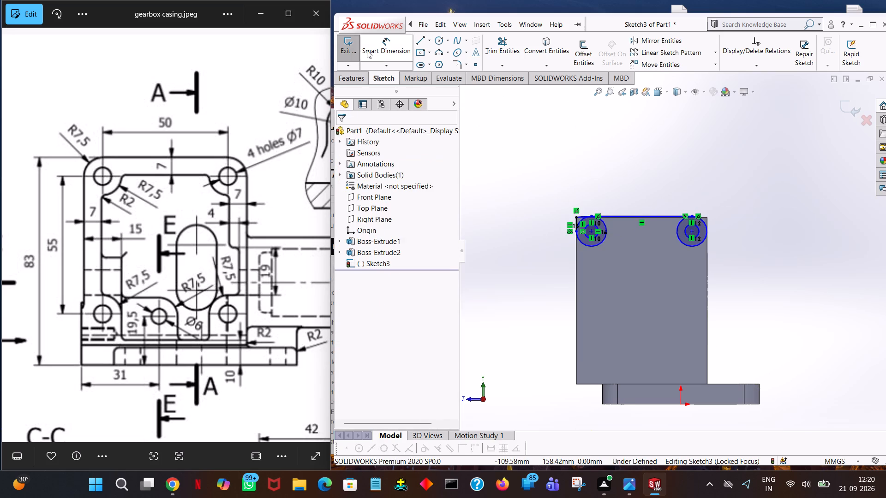
Sketch lines from the right outer circle's top point about 7.5 mm to the block's upper-right corner and down to the circle's rightmost point.
{"action": "left_click", "coordinate": [416, 40]}
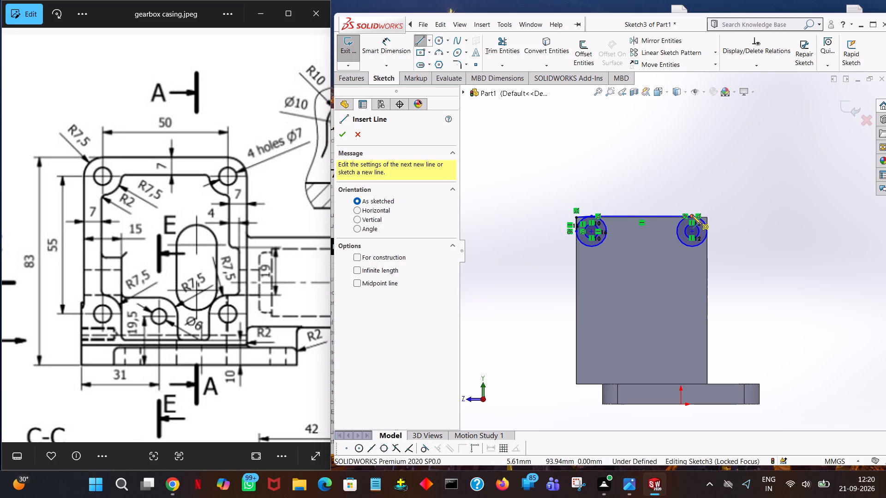
{"action": "left_click", "coordinate": [693, 216]}
{"action": "left_click", "coordinate": [706, 216]}
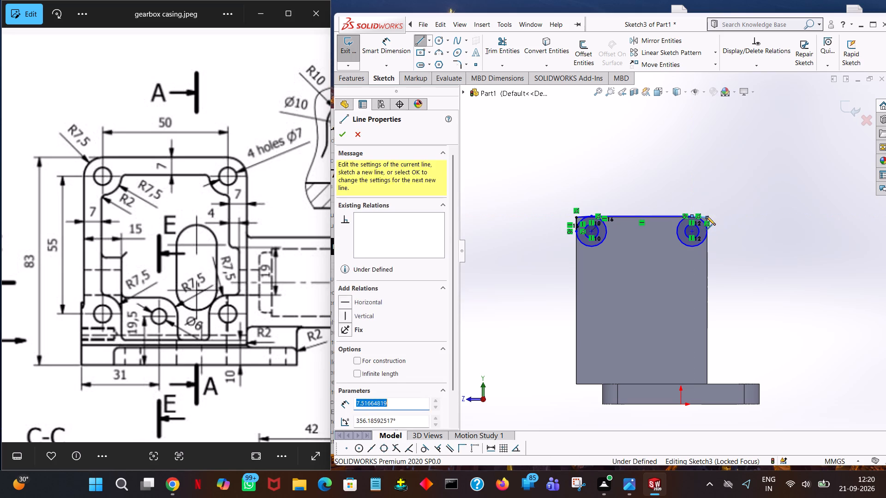
{"action": "left_click", "coordinate": [707, 231]}
{"action": "right_click", "coordinate": [707, 231]}
{"action": "left_click", "coordinate": [730, 238]}
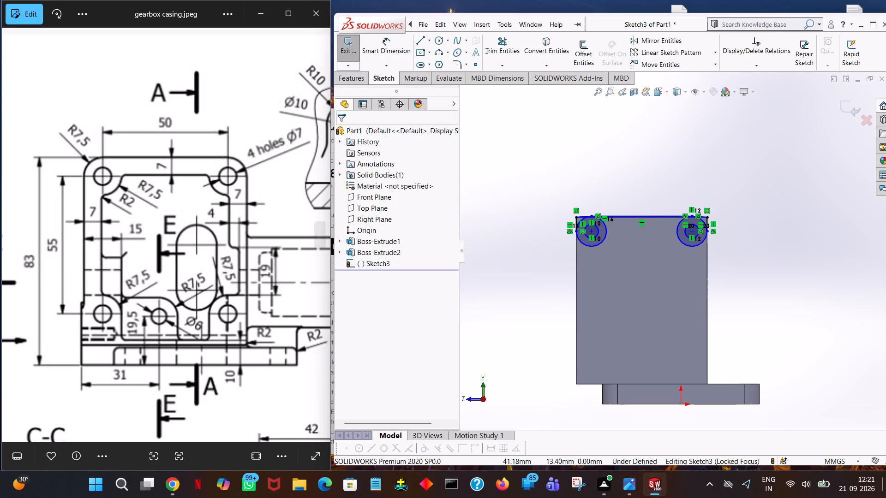
Sketch a vertical line about 49 mm long downward from the left outer circle's lowest point.
{"action": "left_click", "coordinate": [421, 36]}
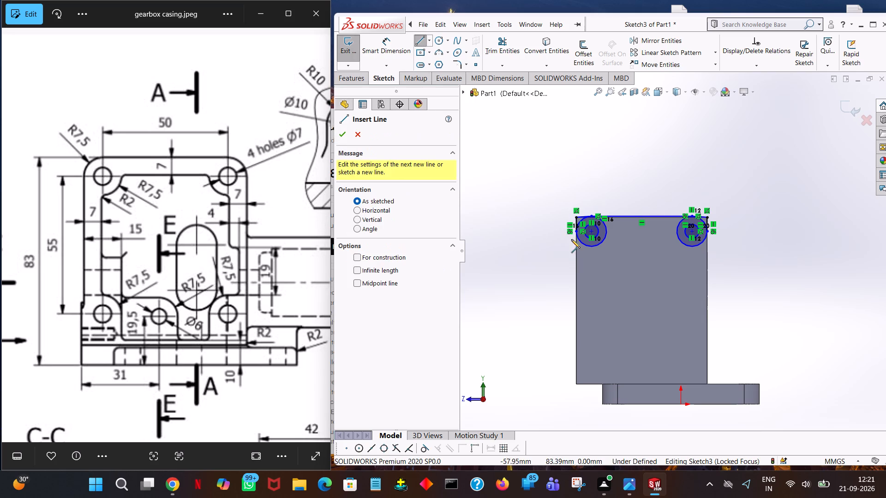
{"action": "left_click", "coordinate": [590, 247]}
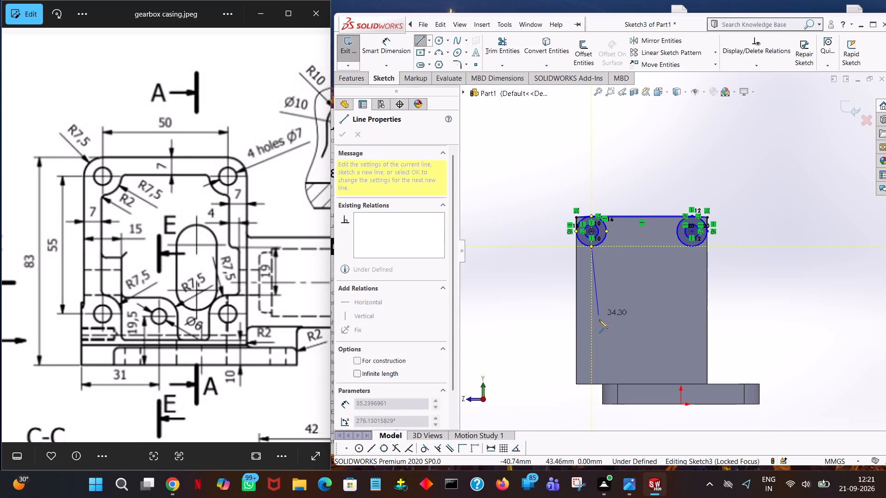
{"action": "left_click", "coordinate": [592, 346]}
{"action": "right_click", "coordinate": [592, 346]}
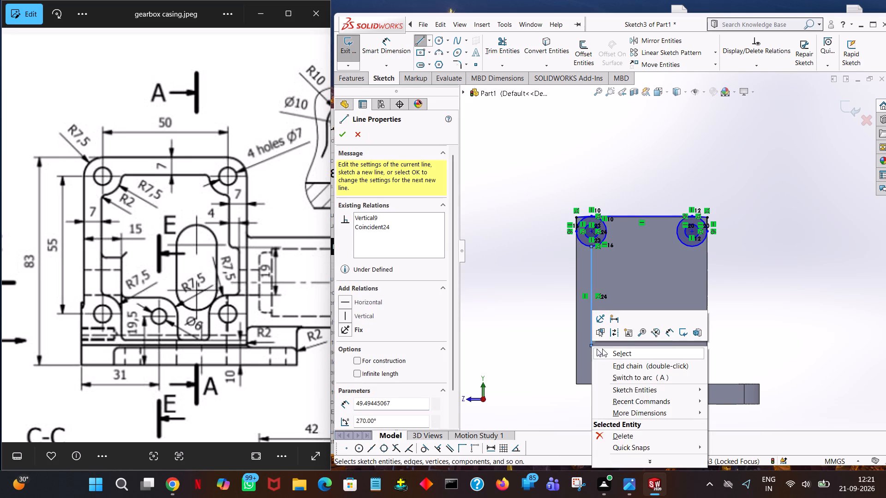
{"action": "left_click", "coordinate": [603, 349]}
Sketch a vertical line about 44 mm long downward from the right outer circle's lowest point.
{"action": "left_click", "coordinate": [417, 42]}
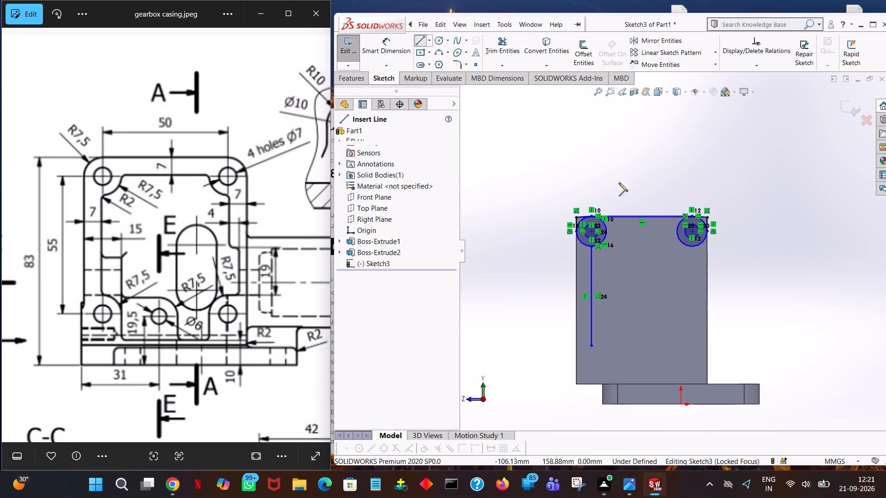
{"action": "left_click", "coordinate": [691, 247]}
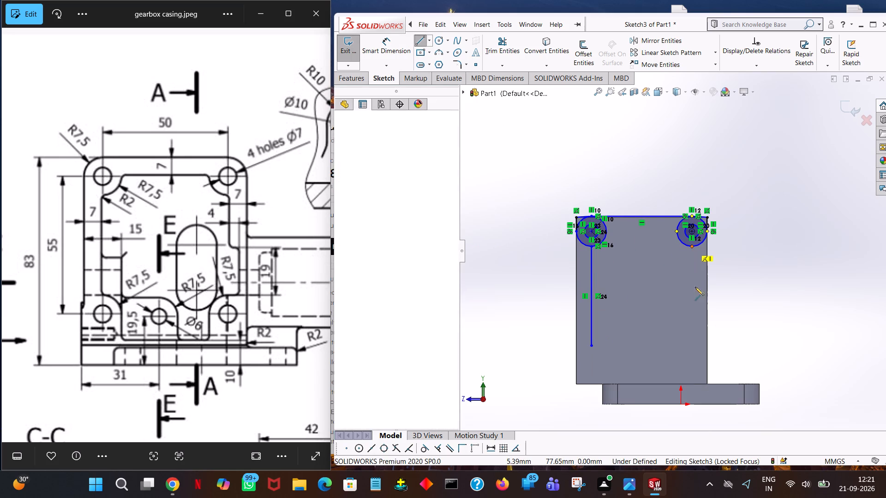
{"action": "left_click", "coordinate": [691, 335]}
{"action": "right_click", "coordinate": [691, 335]}
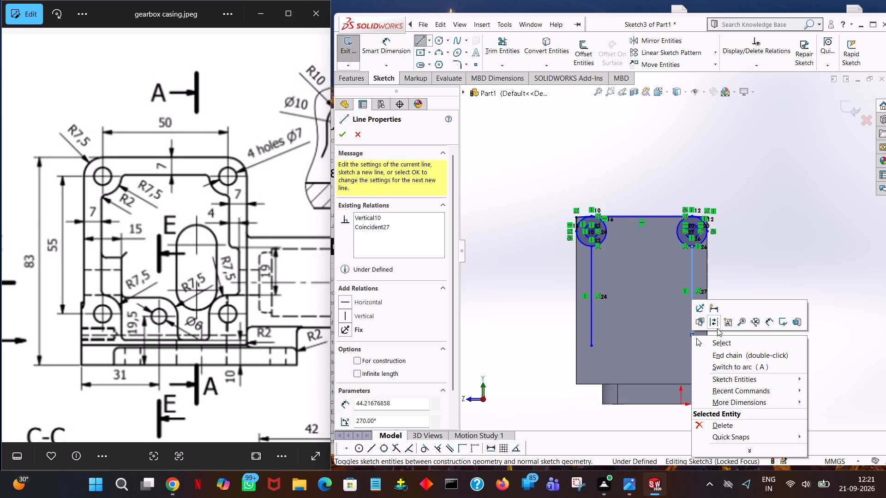
{"action": "left_click", "coordinate": [719, 341]}
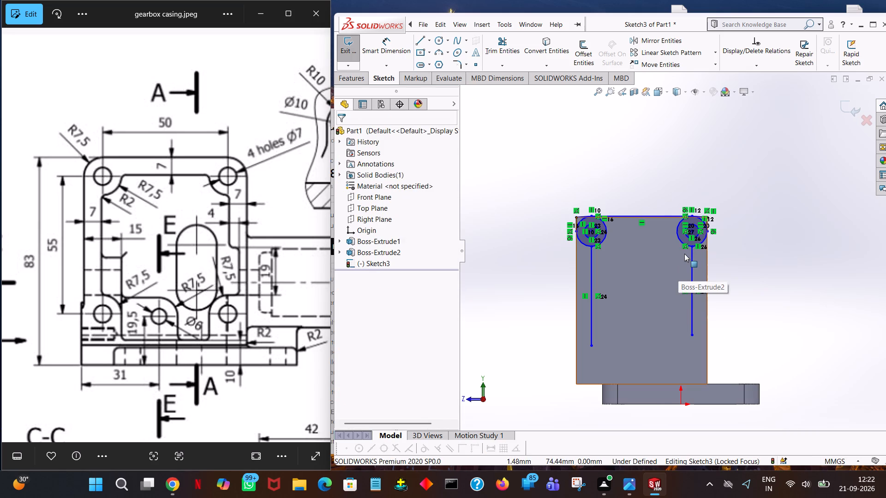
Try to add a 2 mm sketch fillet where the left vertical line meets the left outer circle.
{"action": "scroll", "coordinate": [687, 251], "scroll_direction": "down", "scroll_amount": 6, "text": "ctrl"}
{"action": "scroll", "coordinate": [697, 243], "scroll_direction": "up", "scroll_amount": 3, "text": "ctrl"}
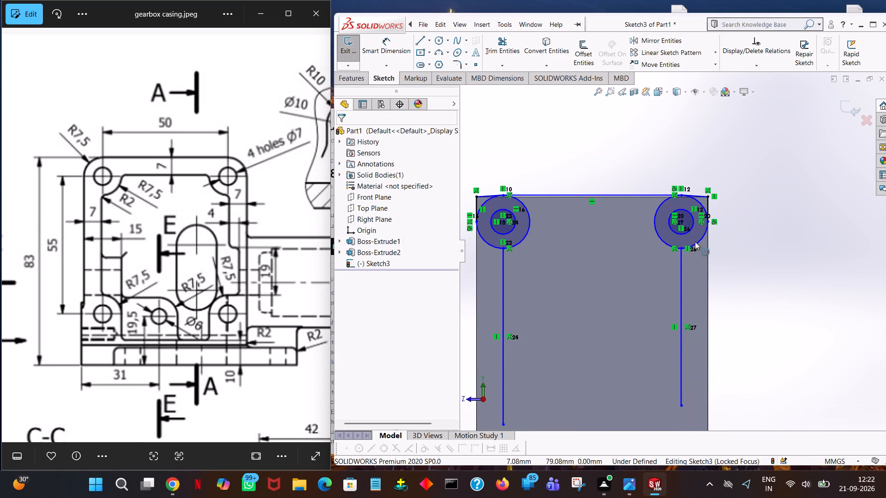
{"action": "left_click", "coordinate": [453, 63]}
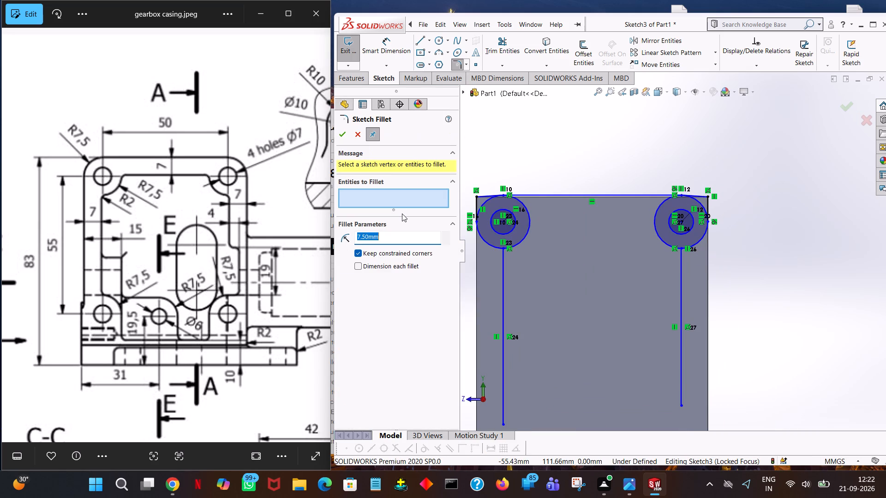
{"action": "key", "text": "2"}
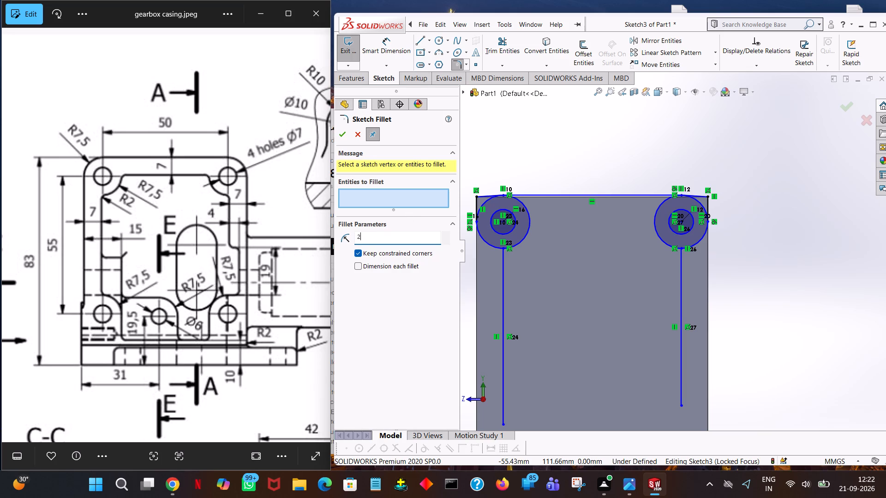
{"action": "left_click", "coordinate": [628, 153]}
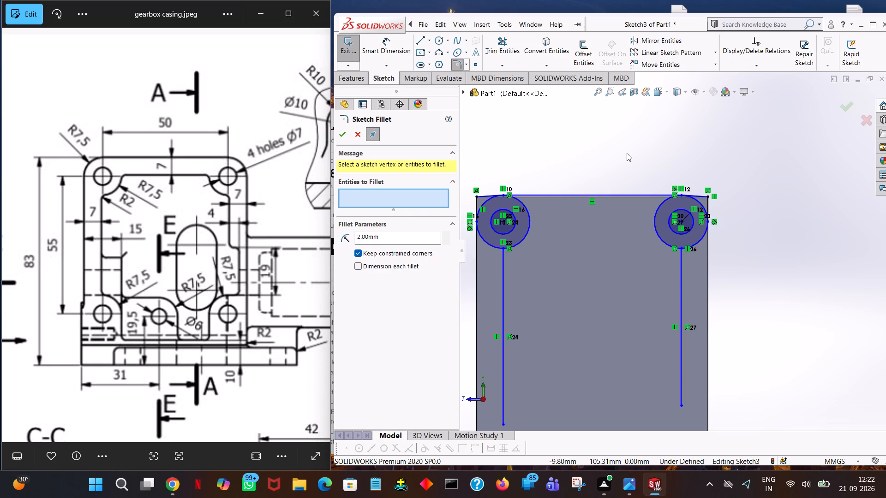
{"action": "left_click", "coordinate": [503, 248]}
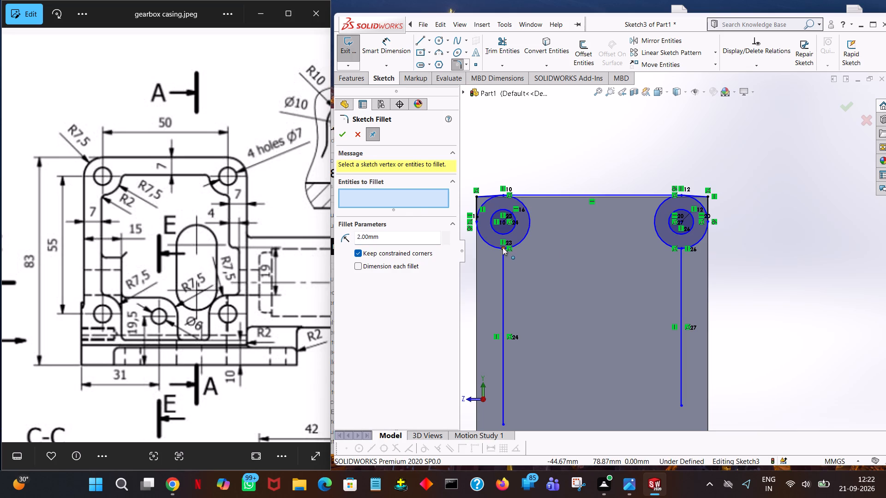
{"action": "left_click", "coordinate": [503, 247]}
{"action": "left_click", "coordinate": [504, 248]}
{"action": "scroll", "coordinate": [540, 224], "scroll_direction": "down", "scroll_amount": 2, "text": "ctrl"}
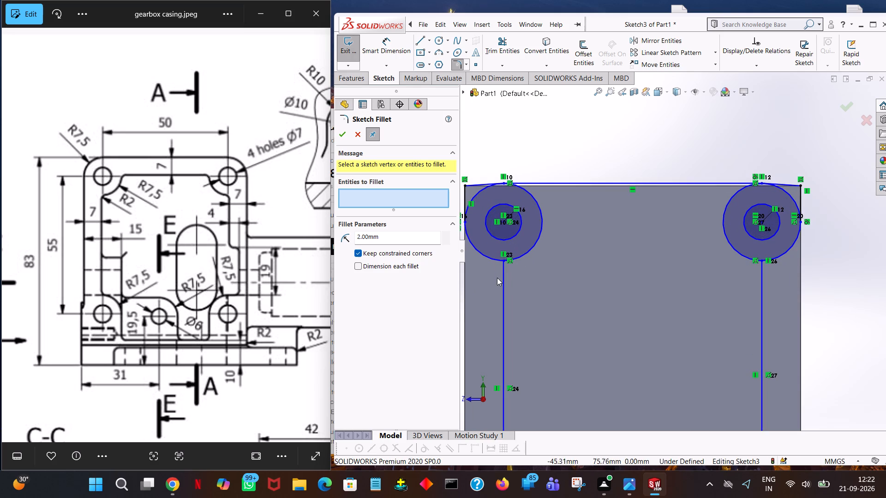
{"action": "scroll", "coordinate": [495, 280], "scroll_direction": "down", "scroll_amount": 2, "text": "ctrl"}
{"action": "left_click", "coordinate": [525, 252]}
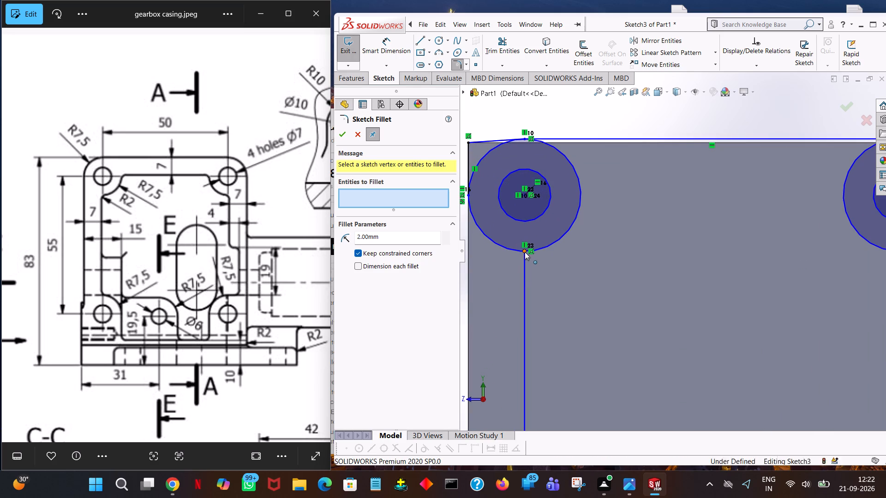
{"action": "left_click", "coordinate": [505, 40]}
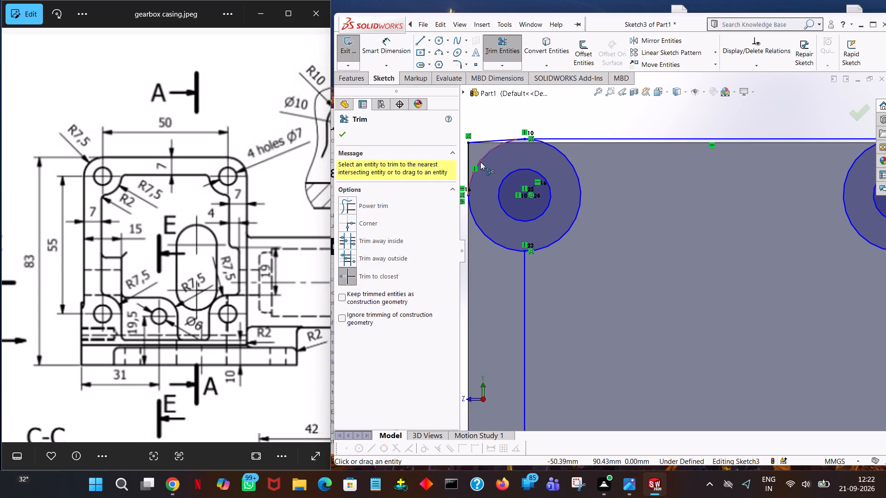
Sketch a 35 mm horizontal line joining the left outer circle's rightmost point to the right outer circle's leftmost point.
{"action": "left_click", "coordinate": [418, 41]}
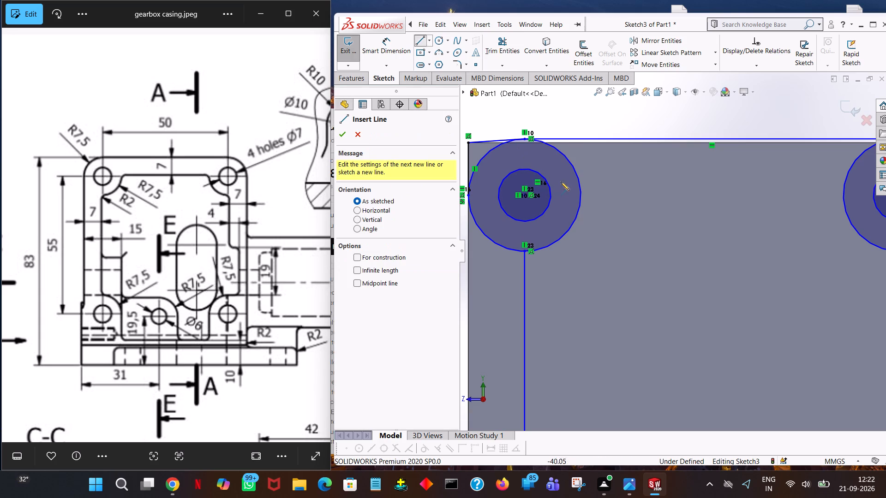
{"action": "left_click", "coordinate": [581, 195]}
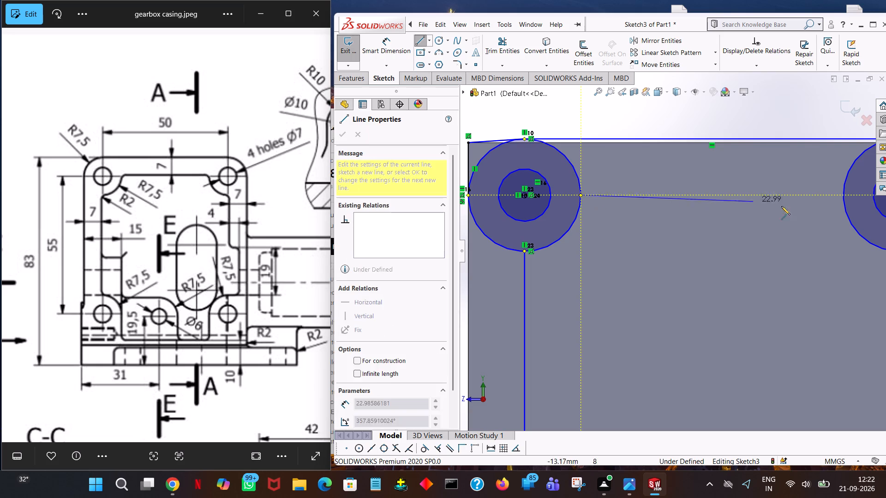
{"action": "left_click", "coordinate": [844, 195]}
{"action": "right_click", "coordinate": [844, 195]}
{"action": "left_click", "coordinate": [856, 200]}
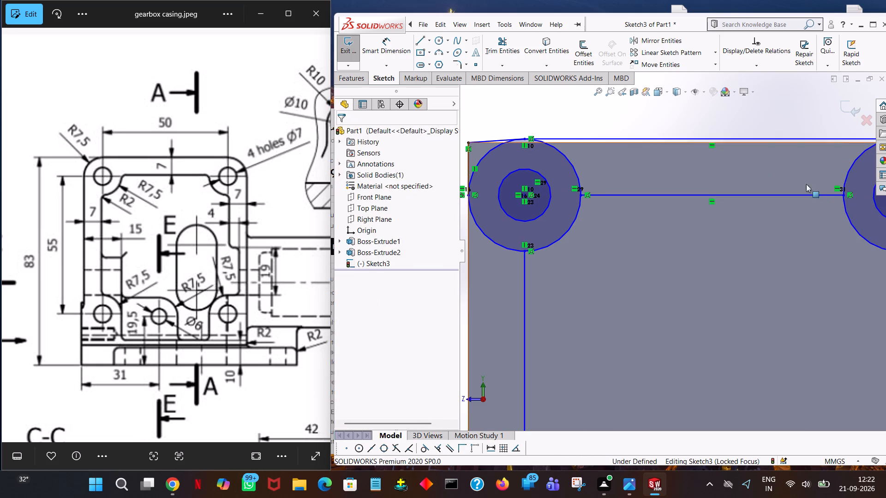
Trim away the upper-right quarter of the left outer circle.
{"action": "left_click", "coordinate": [500, 44]}
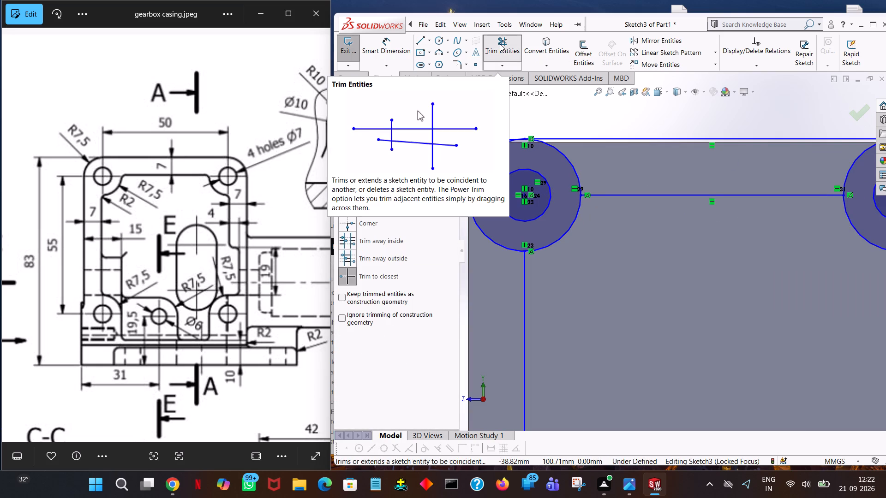
{"action": "left_click", "coordinate": [571, 160]}
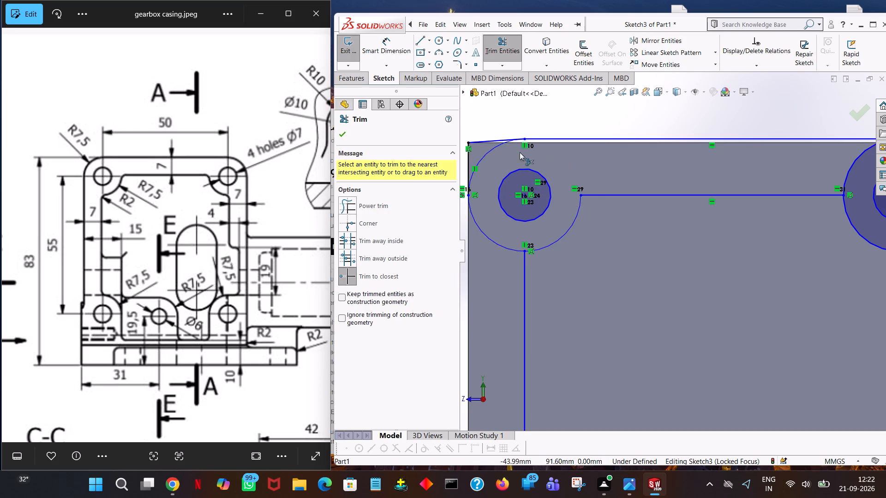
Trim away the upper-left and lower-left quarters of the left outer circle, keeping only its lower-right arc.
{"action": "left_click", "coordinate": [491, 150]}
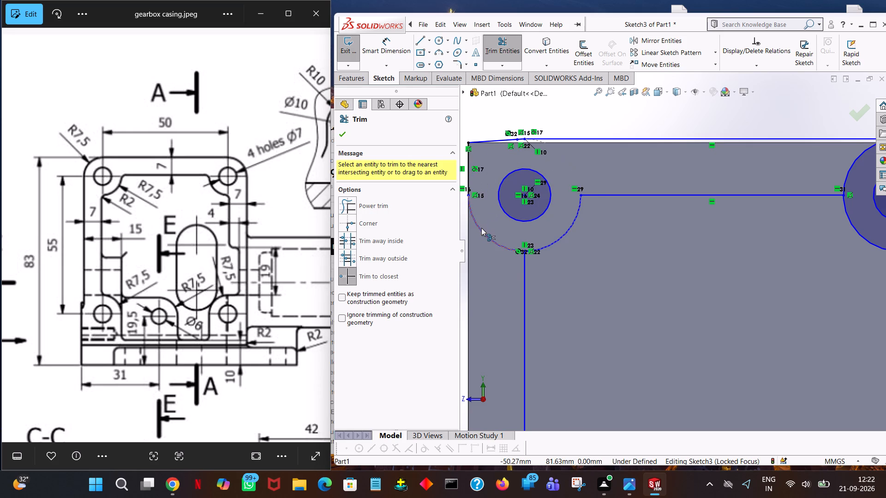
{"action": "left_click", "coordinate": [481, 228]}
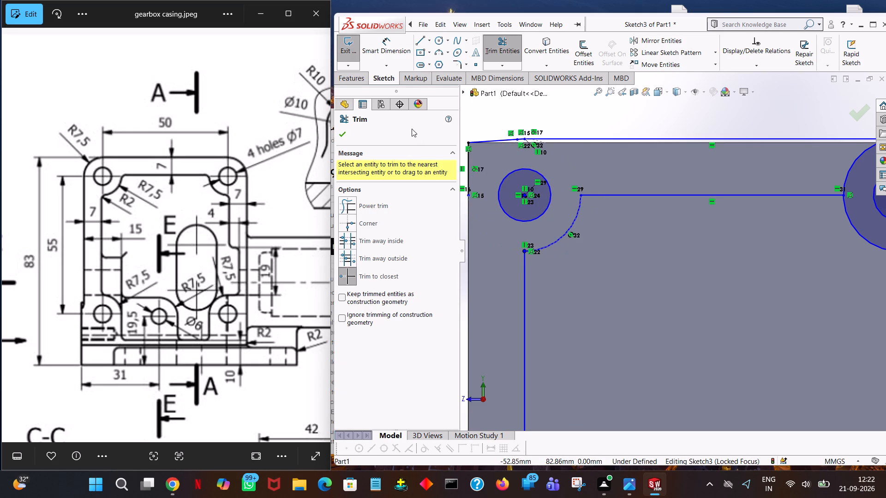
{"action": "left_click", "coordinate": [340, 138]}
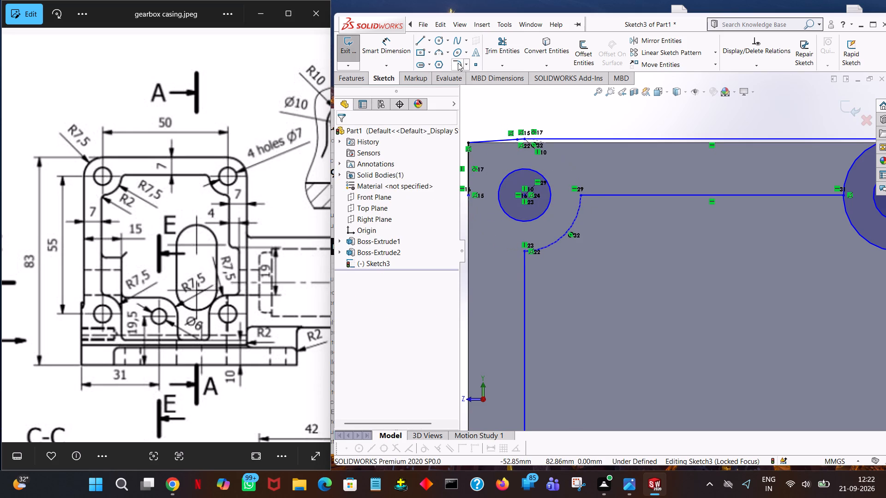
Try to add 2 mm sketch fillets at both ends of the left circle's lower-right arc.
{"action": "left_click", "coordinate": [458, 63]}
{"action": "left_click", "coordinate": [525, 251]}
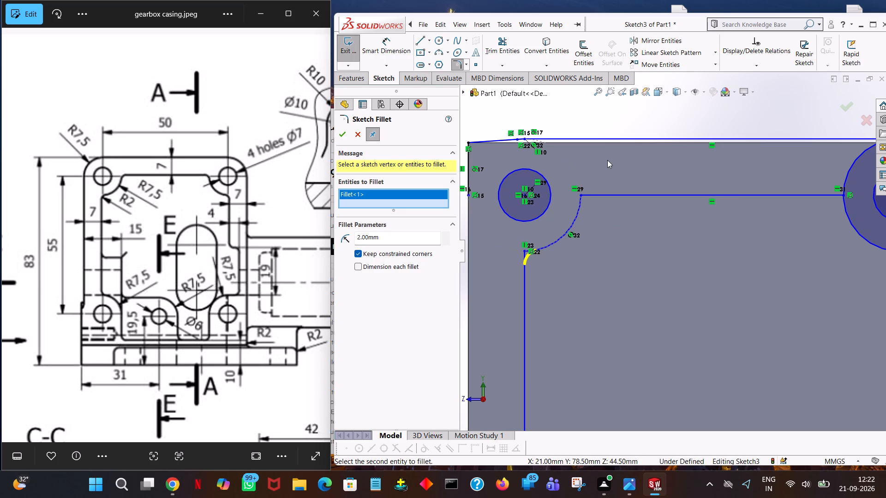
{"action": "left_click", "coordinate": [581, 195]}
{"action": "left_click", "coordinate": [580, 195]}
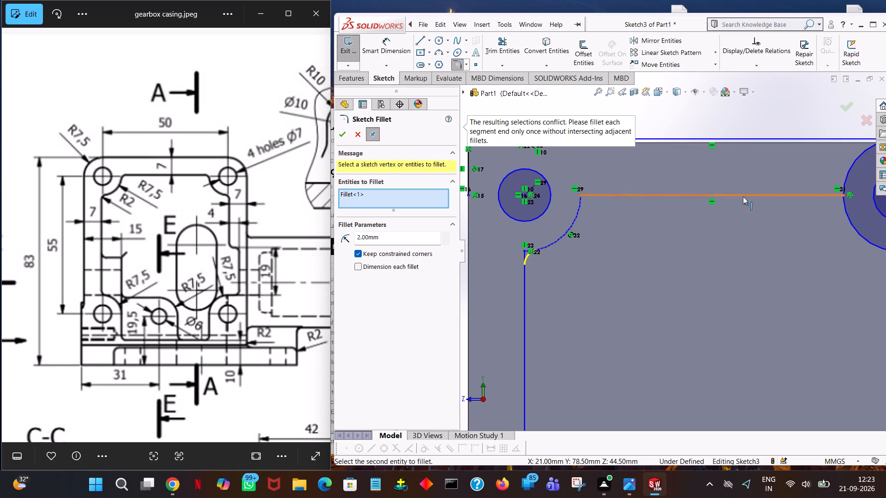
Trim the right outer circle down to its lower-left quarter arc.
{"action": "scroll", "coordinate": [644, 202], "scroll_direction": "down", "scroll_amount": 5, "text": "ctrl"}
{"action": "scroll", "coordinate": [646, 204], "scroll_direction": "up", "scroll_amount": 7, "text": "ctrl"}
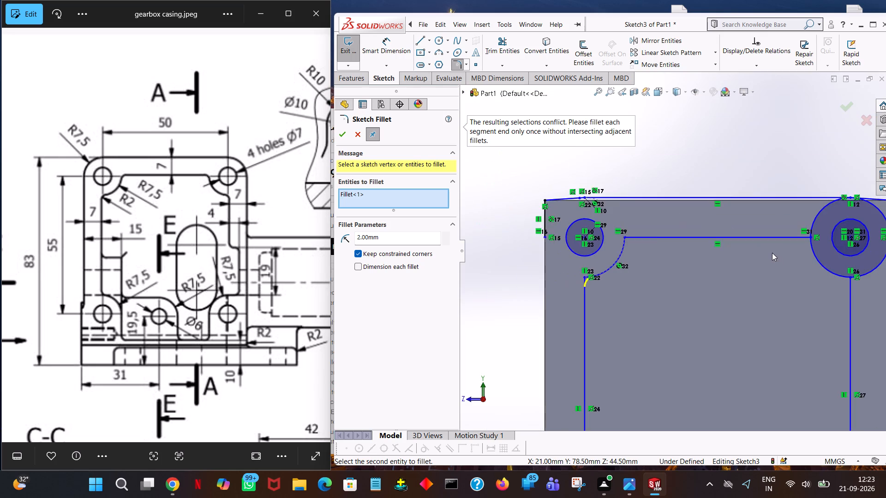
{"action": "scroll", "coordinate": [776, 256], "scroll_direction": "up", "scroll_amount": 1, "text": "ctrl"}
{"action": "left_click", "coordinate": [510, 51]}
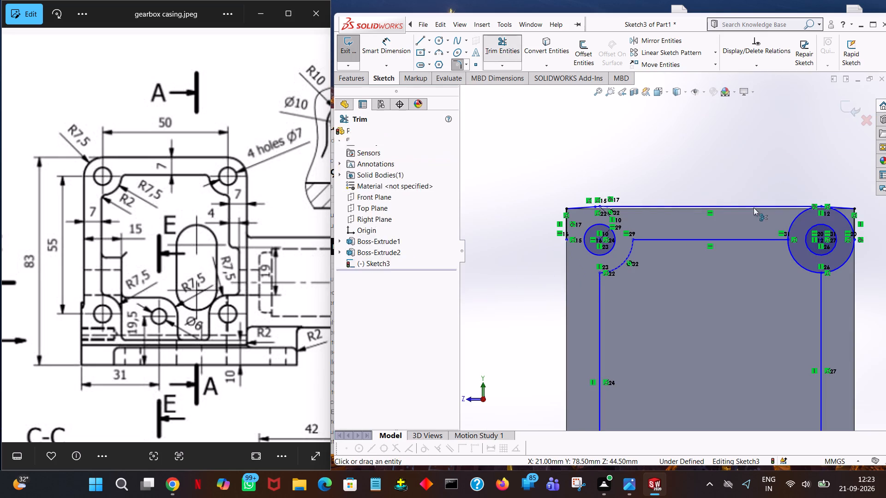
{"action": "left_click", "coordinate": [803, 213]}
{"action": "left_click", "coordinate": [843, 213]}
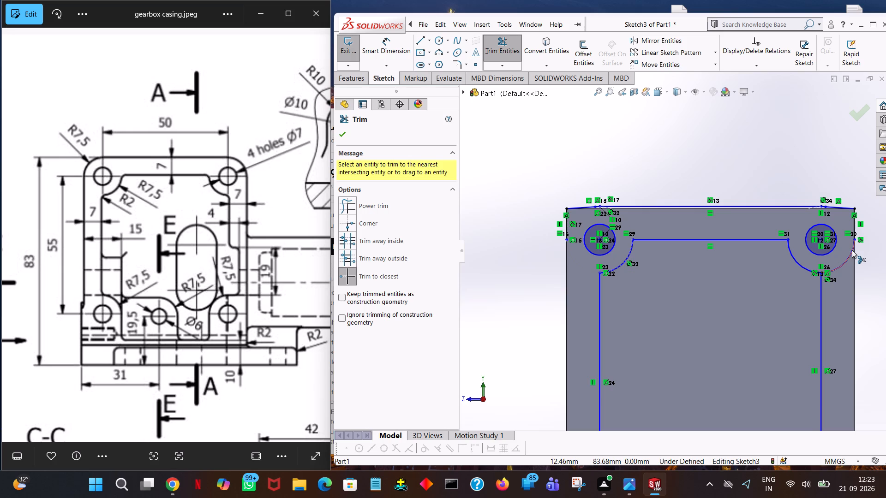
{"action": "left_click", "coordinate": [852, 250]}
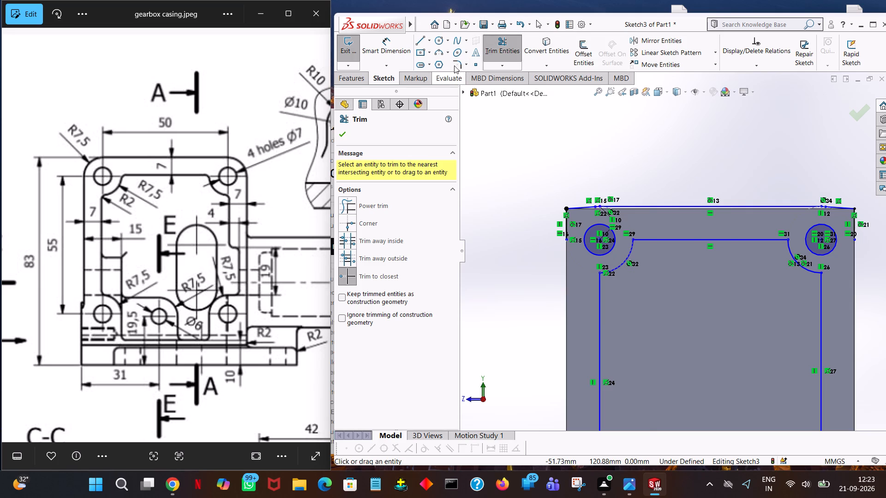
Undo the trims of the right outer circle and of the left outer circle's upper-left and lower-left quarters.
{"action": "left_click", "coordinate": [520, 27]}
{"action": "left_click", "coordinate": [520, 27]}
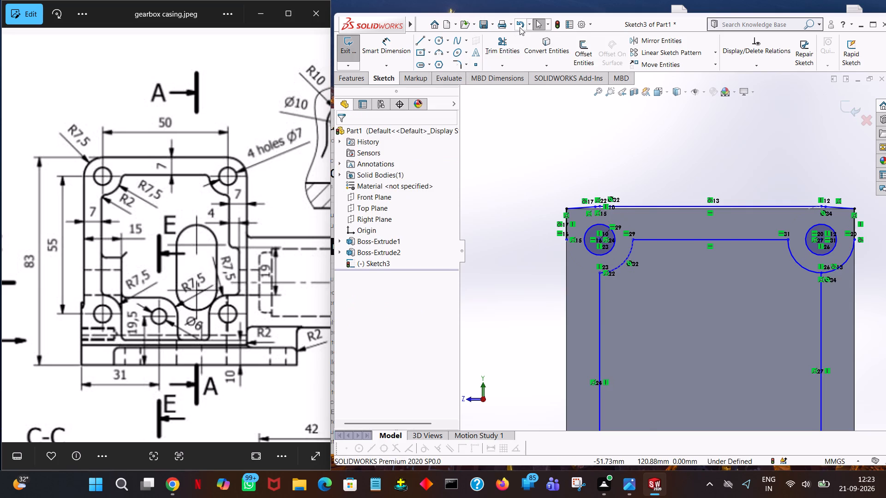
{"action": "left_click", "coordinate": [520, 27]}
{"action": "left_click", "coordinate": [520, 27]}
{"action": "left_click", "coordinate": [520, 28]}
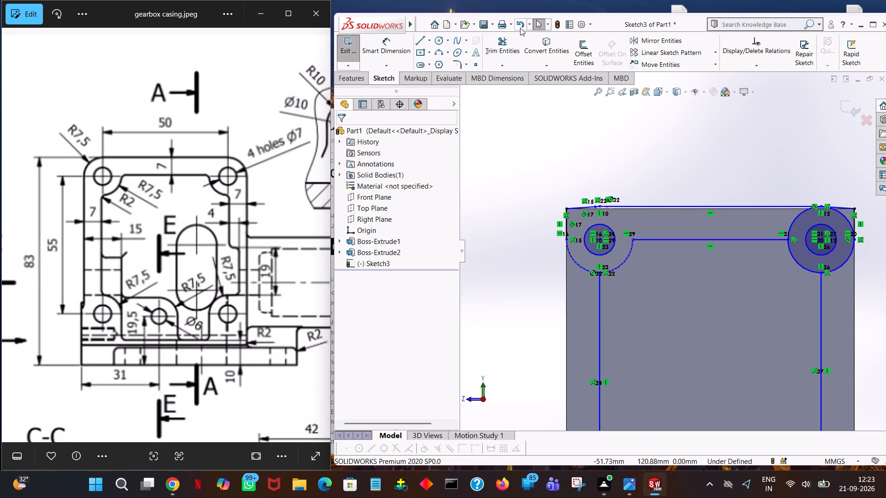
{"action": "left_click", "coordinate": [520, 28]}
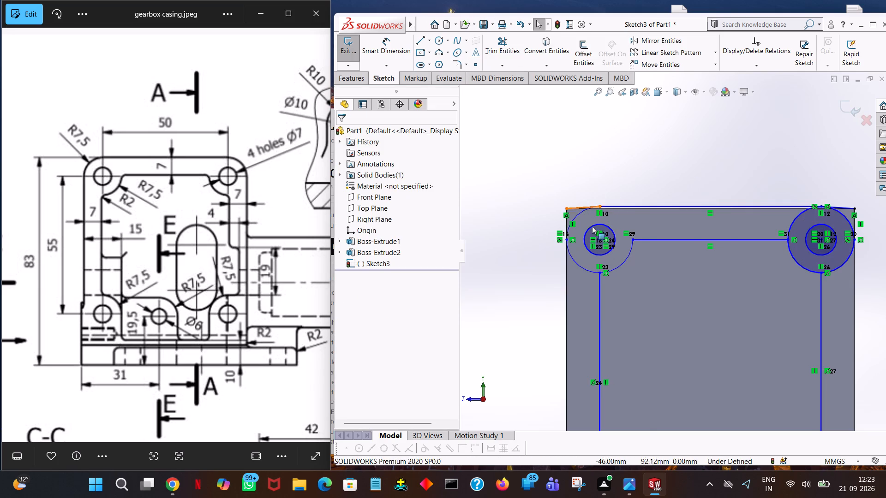
Trim away the left outer circle's lower-left quarter and the right outer circle's upper-left and lower-right quarters.
{"action": "left_click", "coordinate": [504, 41]}
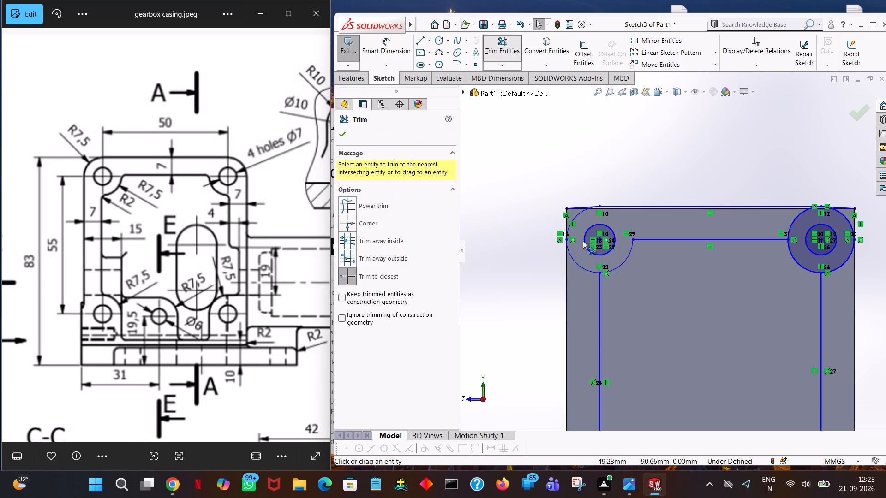
{"action": "left_click", "coordinate": [581, 265]}
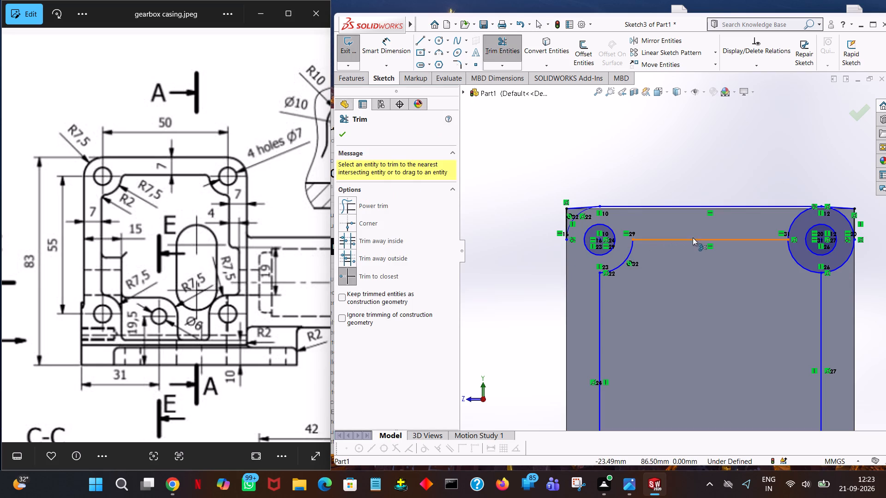
{"action": "left_click", "coordinate": [802, 215]}
{"action": "left_click", "coordinate": [843, 264]}
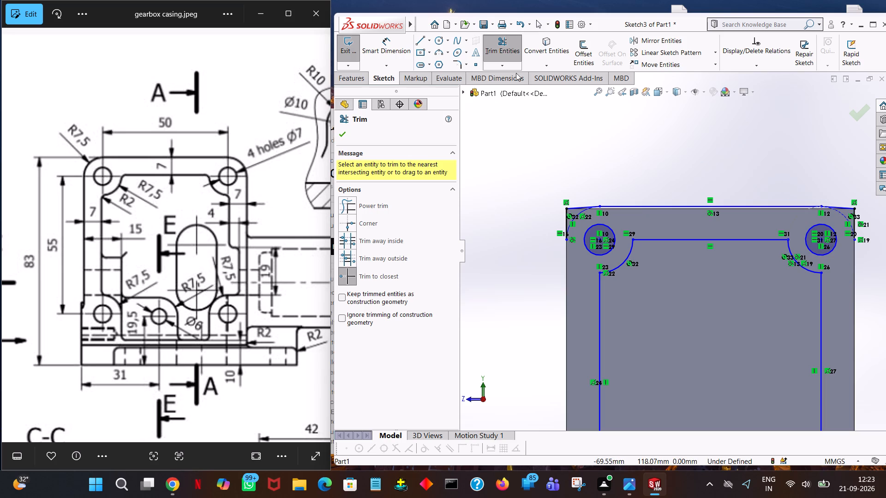
{"action": "left_click", "coordinate": [347, 130]}
Add 2 mm sketch fillets where the left inner arc meets the inner top line and at both ends of the right inner arc.
{"action": "left_click", "coordinate": [455, 64]}
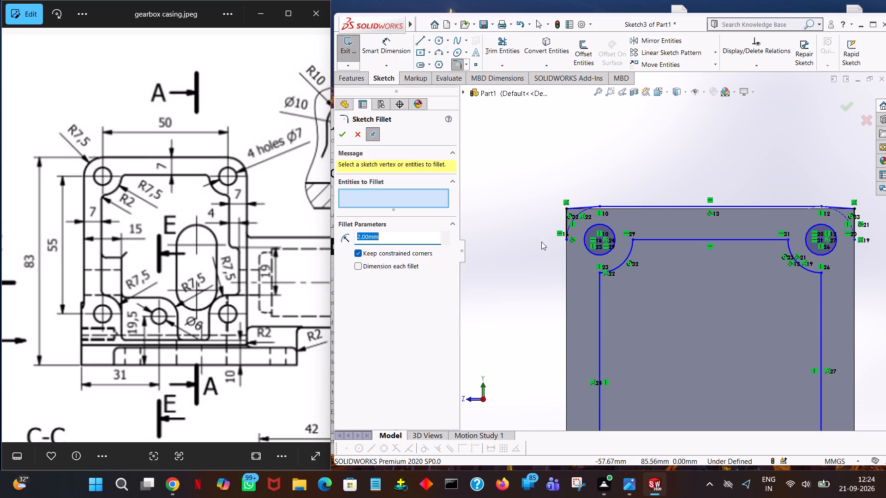
{"action": "left_click", "coordinate": [631, 239]}
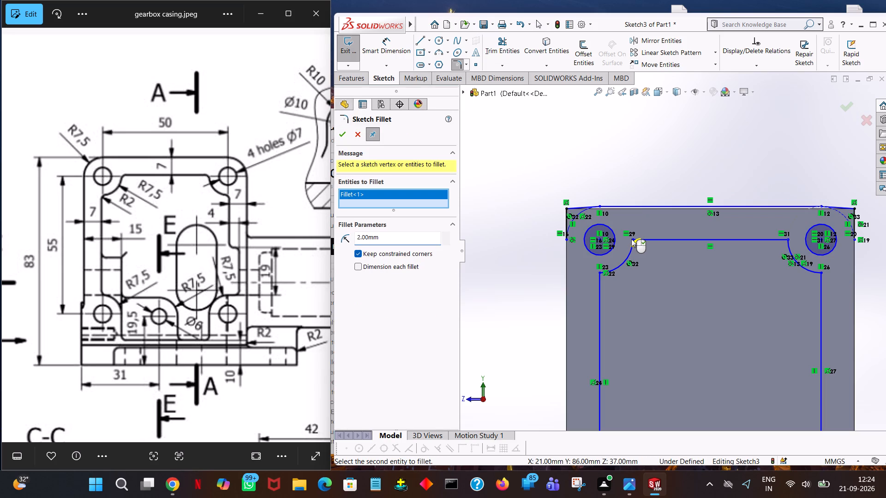
{"action": "left_click", "coordinate": [788, 237]}
{"action": "left_click", "coordinate": [786, 239]}
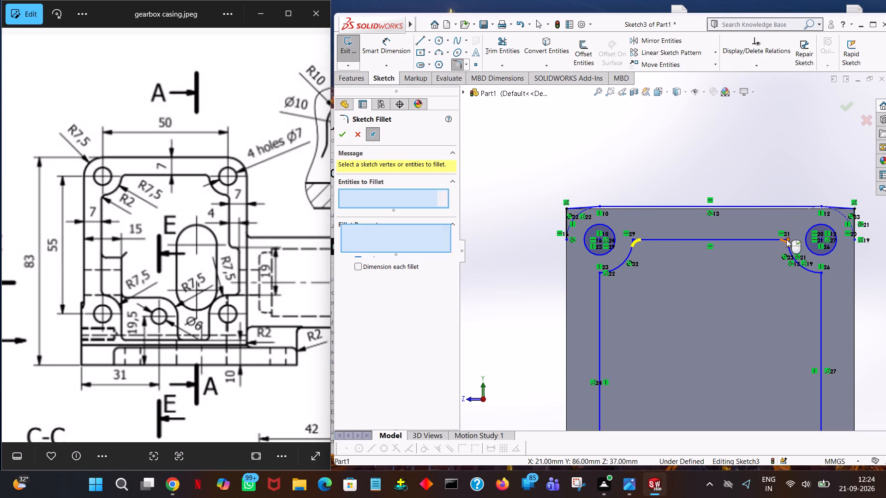
{"action": "left_click", "coordinate": [820, 272]}
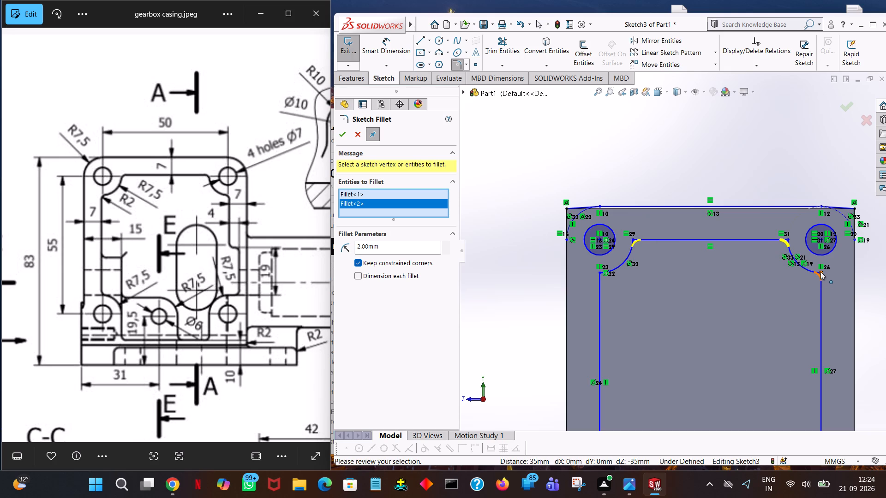
{"action": "left_click", "coordinate": [344, 136]}
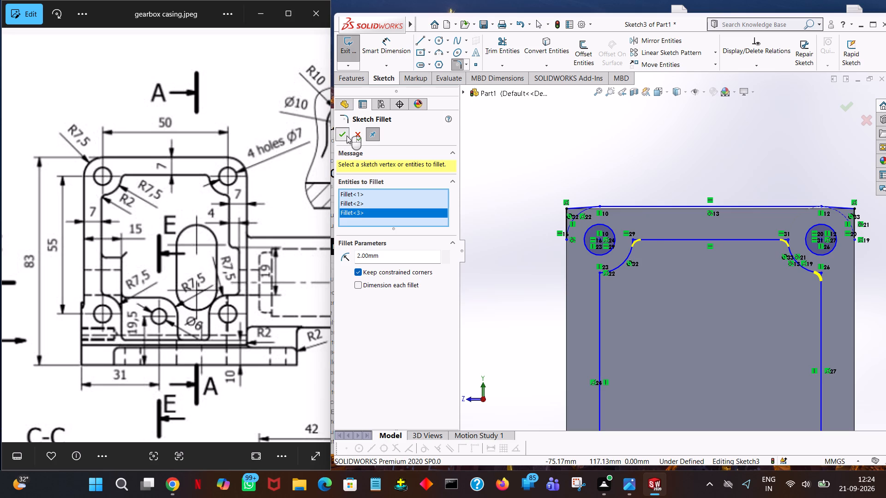
{"action": "scroll", "coordinate": [595, 135], "scroll_direction": "down", "scroll_amount": 2, "text": "ctrl"}
{"action": "scroll", "coordinate": [611, 142], "scroll_direction": "up", "scroll_amount": 4, "text": "ctrl"}
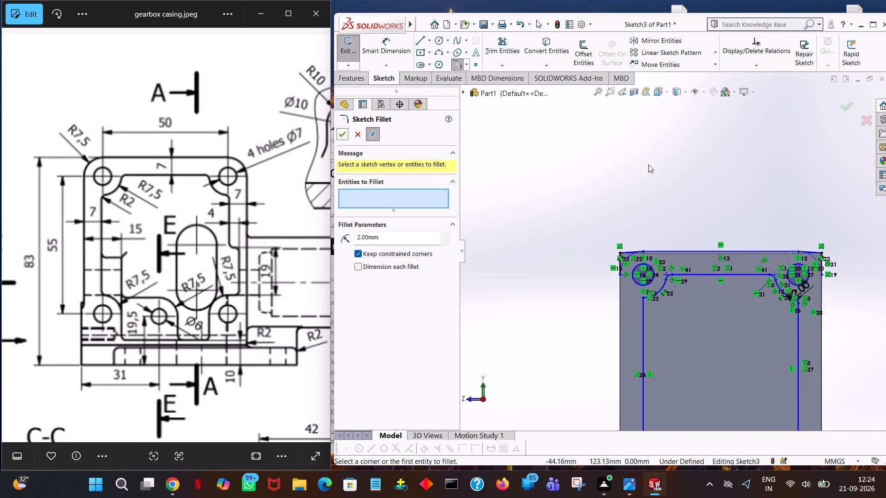
{"action": "scroll", "coordinate": [648, 165], "scroll_direction": "up", "scroll_amount": 3, "text": "ctrl"}
{"action": "scroll", "coordinate": [709, 289], "scroll_direction": "down", "scroll_amount": 4, "text": "ctrl"}
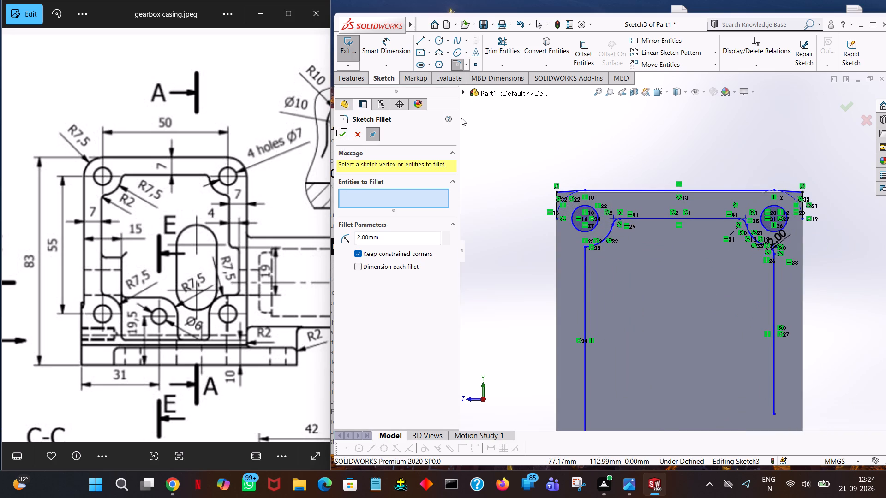
{"action": "left_click", "coordinate": [340, 137]}
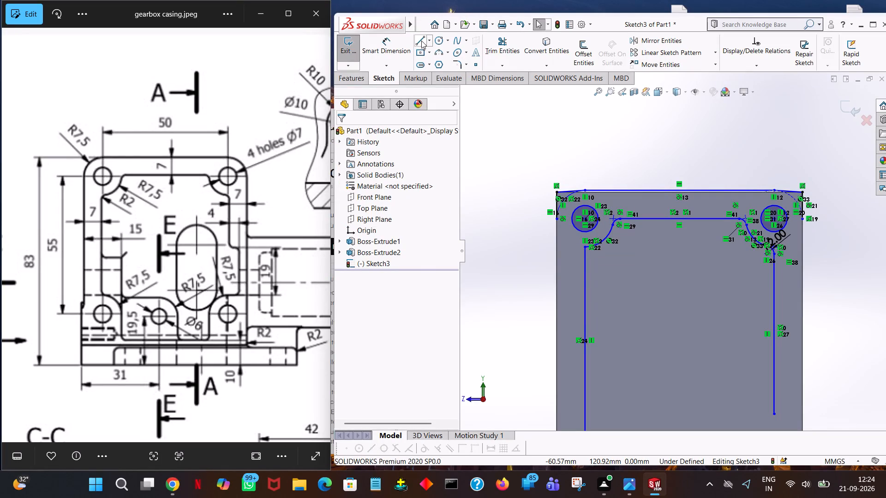
Sketch a horizontal line across the face at mid-height, from the right edge to the left edge.
{"action": "left_click", "coordinate": [421, 41]}
{"action": "scroll", "coordinate": [692, 211], "scroll_direction": "down", "scroll_amount": 6, "text": "ctrl"}
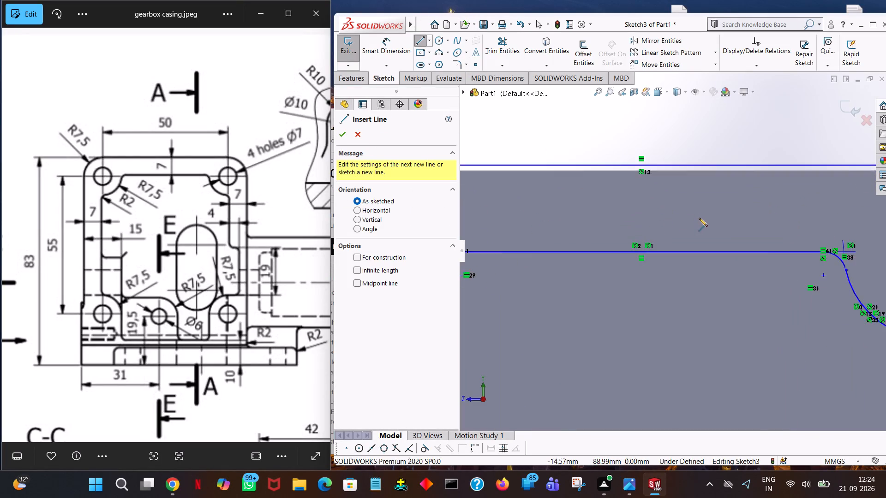
{"action": "scroll", "coordinate": [699, 218], "scroll_direction": "up", "scroll_amount": 8, "text": "ctrl"}
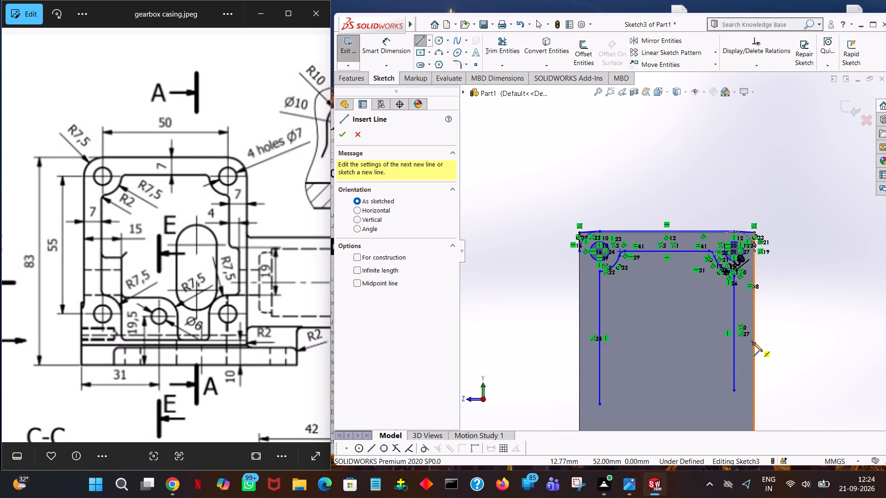
{"action": "left_click", "coordinate": [754, 343]}
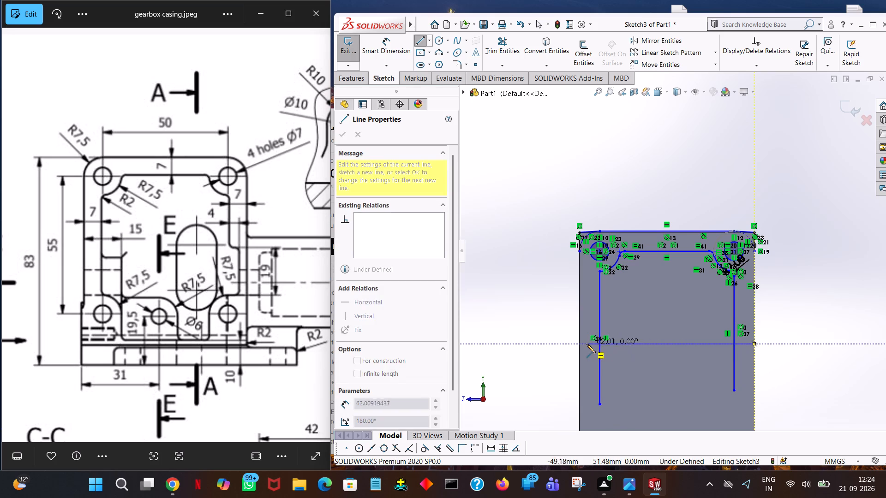
{"action": "left_click", "coordinate": [580, 343]}
{"action": "right_click", "coordinate": [580, 343]}
{"action": "left_click", "coordinate": [590, 345]}
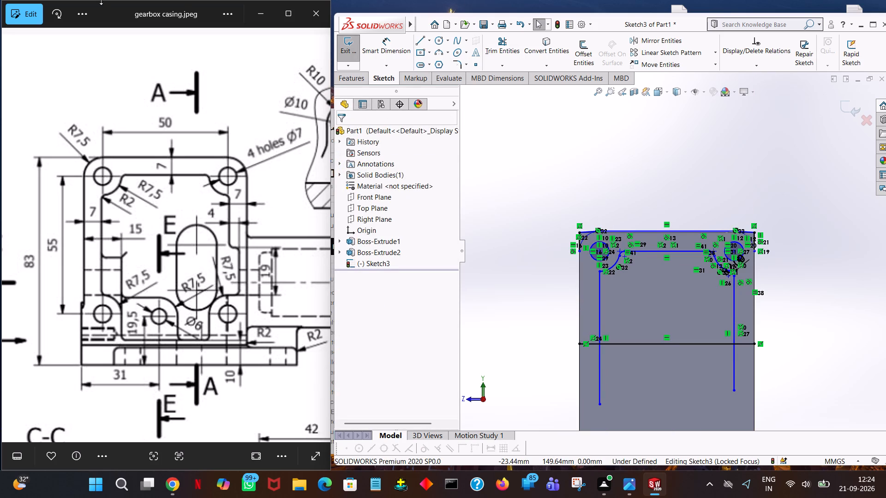
Mirror the upper profile with its corner holes, arcs, fillets and lines about the horizontal mid-height line, keeping the originals.
{"action": "left_click", "coordinate": [679, 39]}
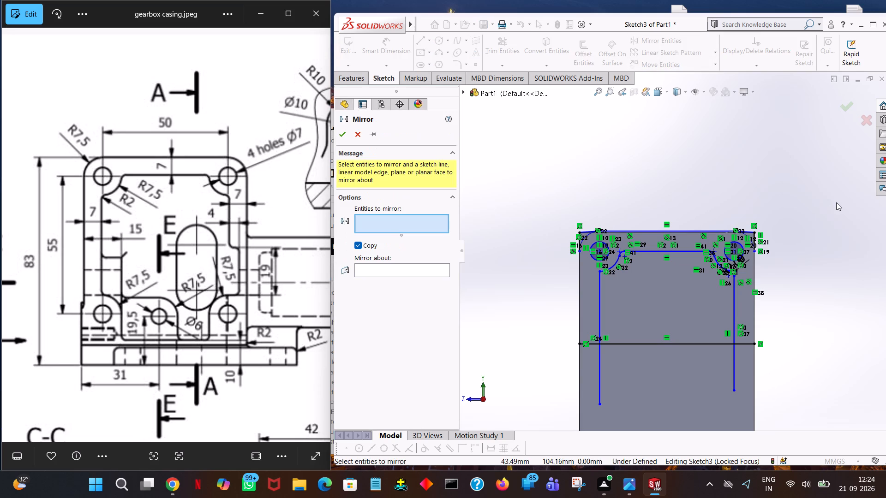
{"action": "left_click_drag", "start_coordinate": [826, 200], "coordinate": [636, 189]}
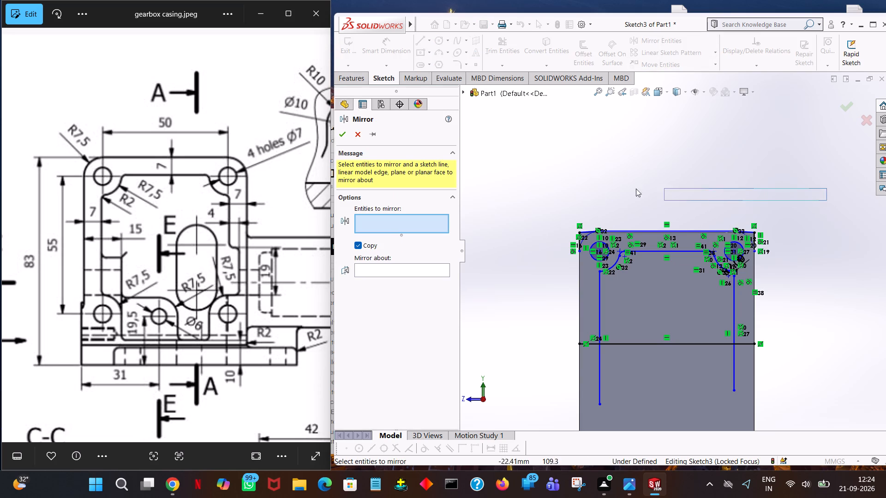
{"action": "left_click_drag", "start_coordinate": [636, 189], "coordinate": [538, 275]}
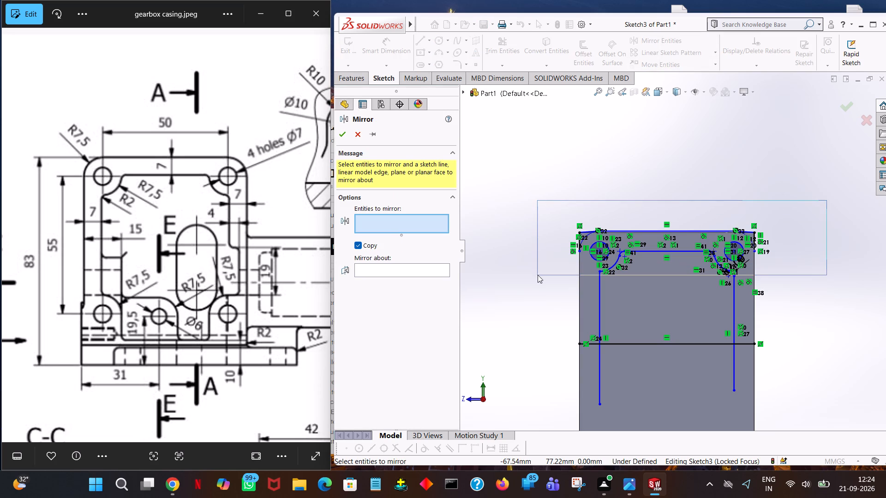
{"action": "left_click_drag", "start_coordinate": [538, 275], "coordinate": [538, 279]}
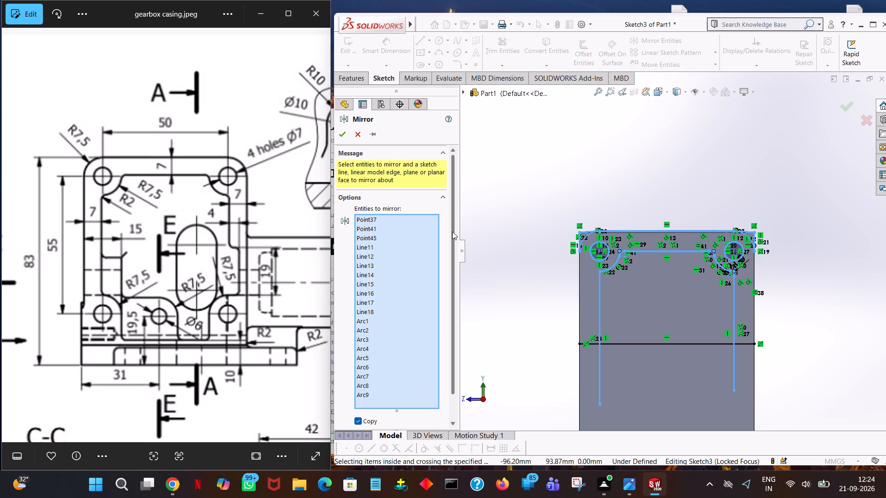
{"action": "scroll", "coordinate": [605, 307], "scroll_direction": "down", "scroll_amount": 5, "text": "ctrl"}
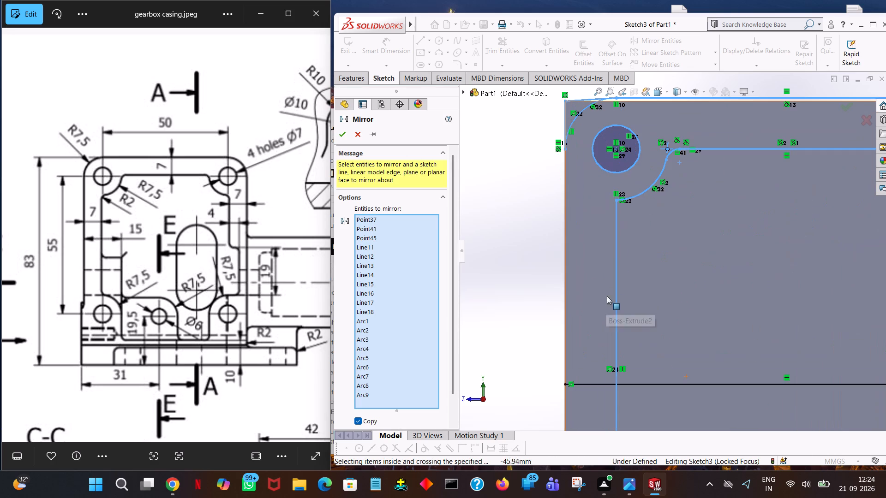
{"action": "scroll", "coordinate": [623, 221], "scroll_direction": "up", "scroll_amount": 3}
{"action": "scroll", "coordinate": [705, 255], "scroll_direction": "up", "scroll_amount": 1, "text": "ctrl"}
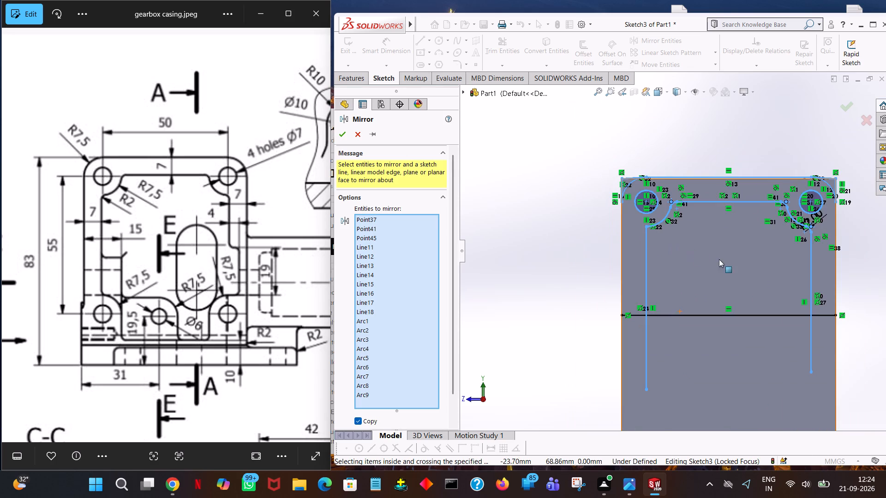
{"action": "scroll", "coordinate": [726, 261], "scroll_direction": "up", "scroll_amount": 1, "text": "ctrl"}
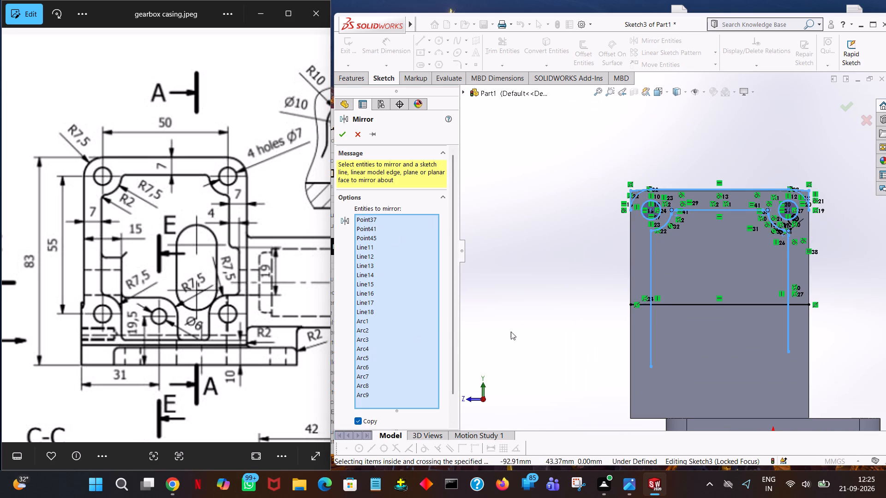
{"action": "left_click_drag", "start_coordinate": [454, 338], "coordinate": [454, 378]}
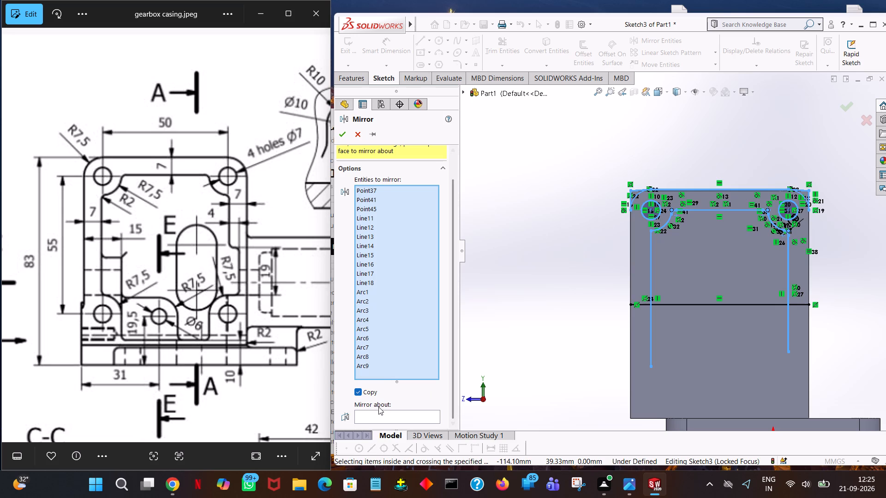
{"action": "left_click", "coordinate": [377, 411]}
{"action": "left_click", "coordinate": [417, 421]}
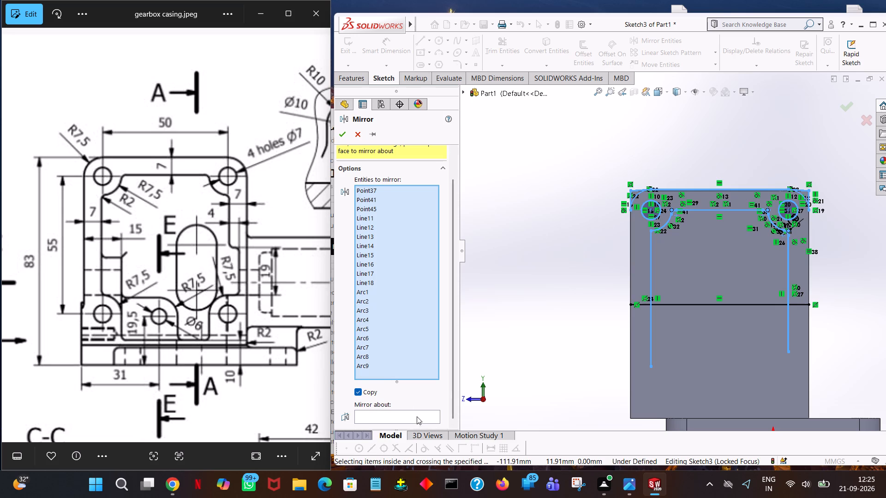
{"action": "left_click", "coordinate": [415, 413]}
{"action": "left_click", "coordinate": [692, 302]}
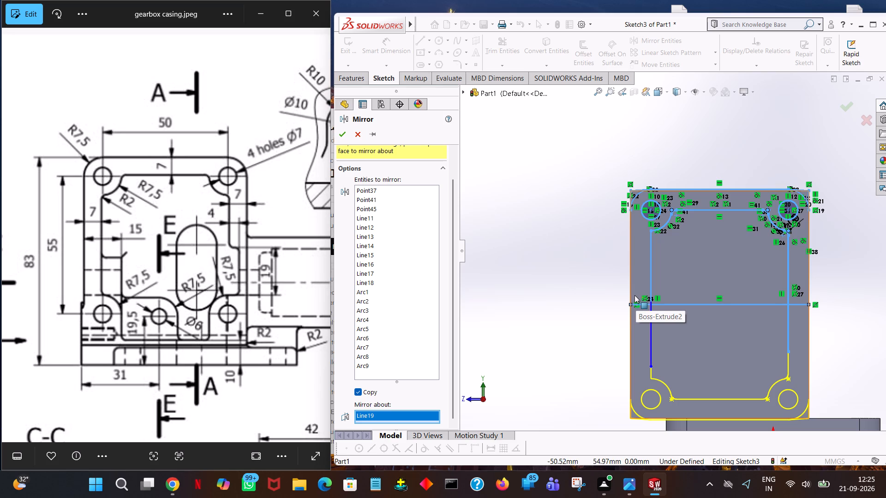
{"action": "left_click", "coordinate": [341, 135]}
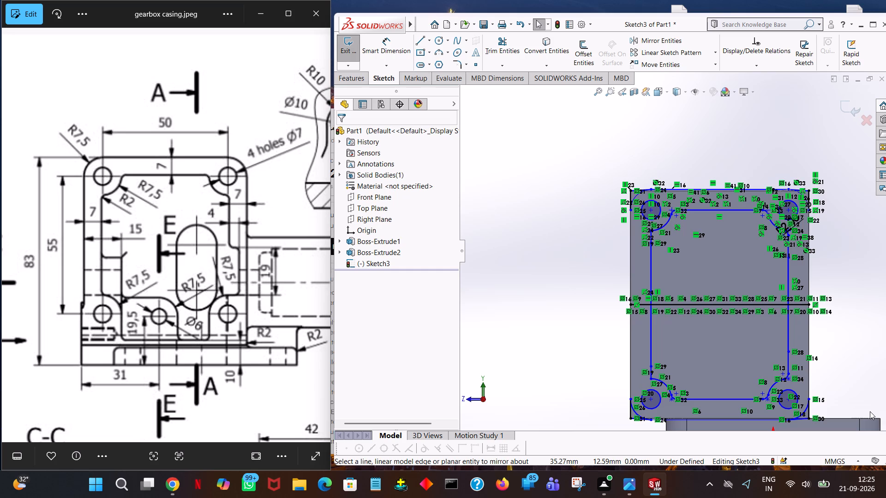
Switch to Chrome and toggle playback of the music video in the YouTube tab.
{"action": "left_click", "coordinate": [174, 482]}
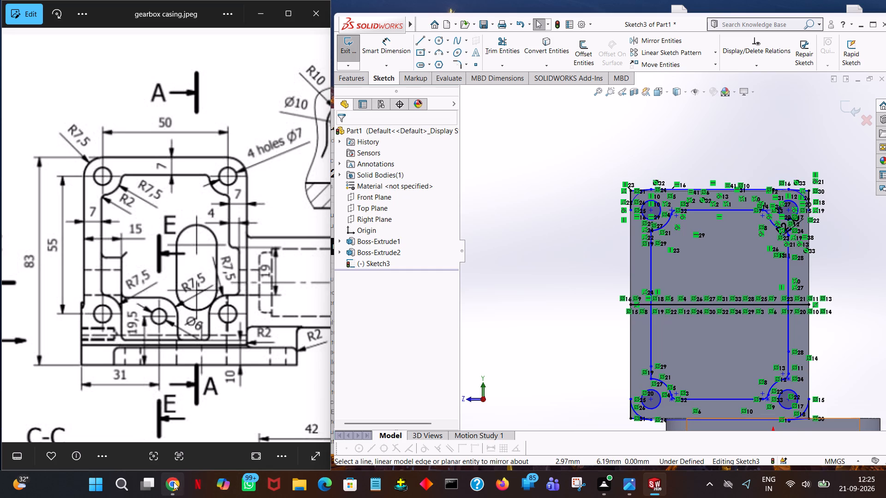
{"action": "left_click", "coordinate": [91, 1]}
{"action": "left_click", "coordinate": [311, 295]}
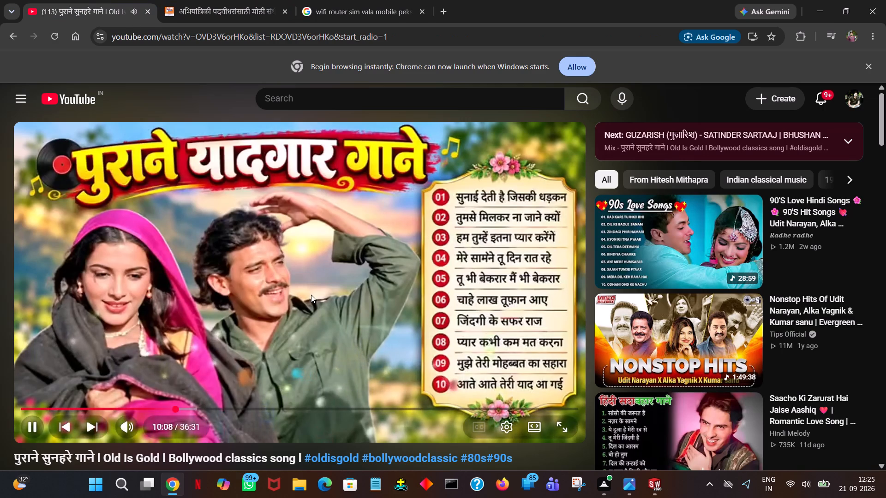
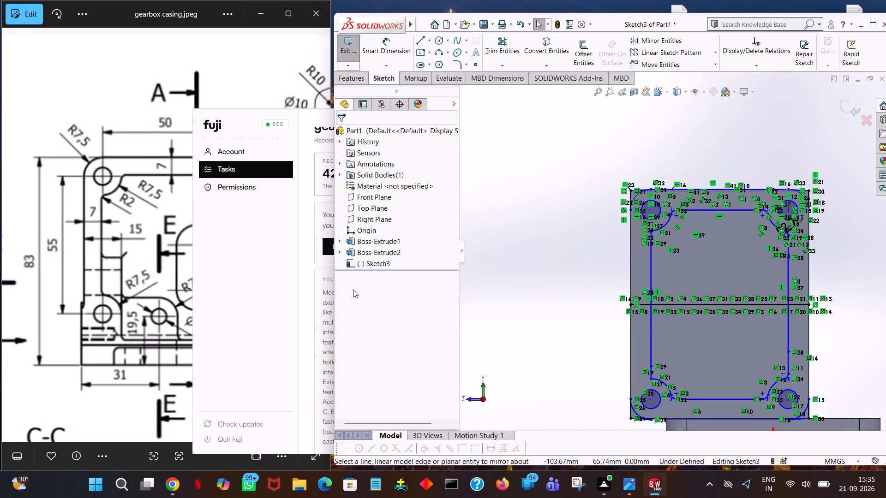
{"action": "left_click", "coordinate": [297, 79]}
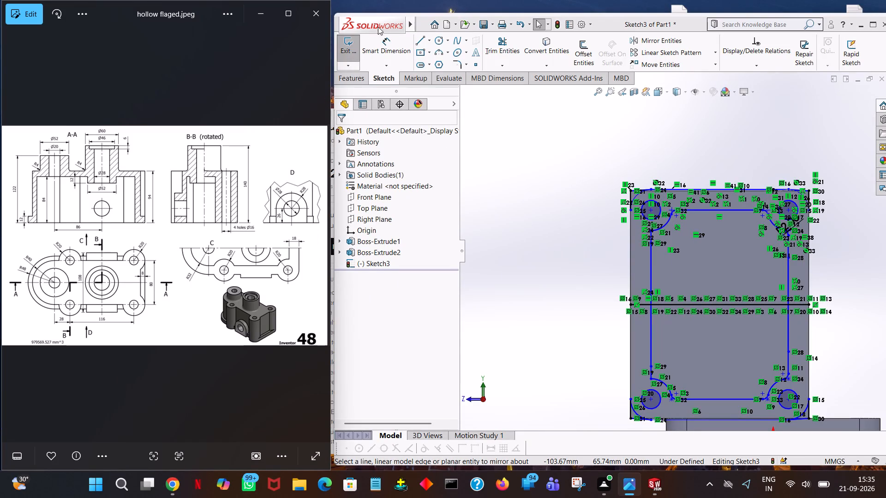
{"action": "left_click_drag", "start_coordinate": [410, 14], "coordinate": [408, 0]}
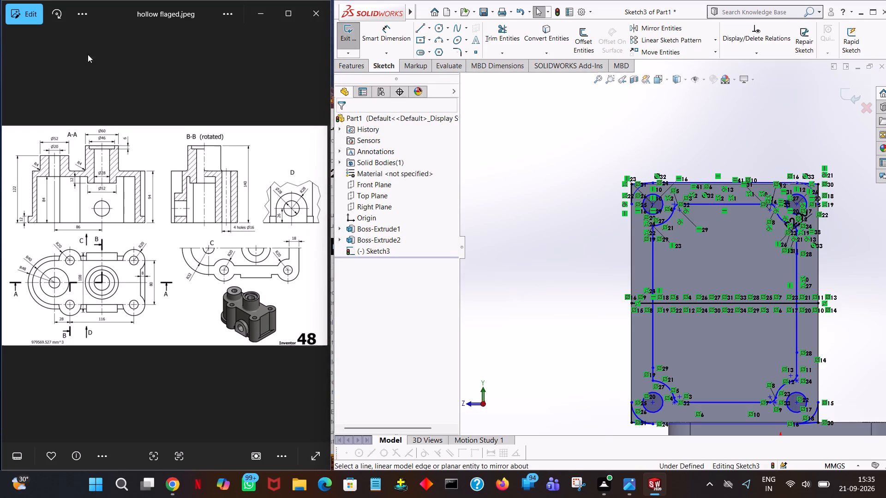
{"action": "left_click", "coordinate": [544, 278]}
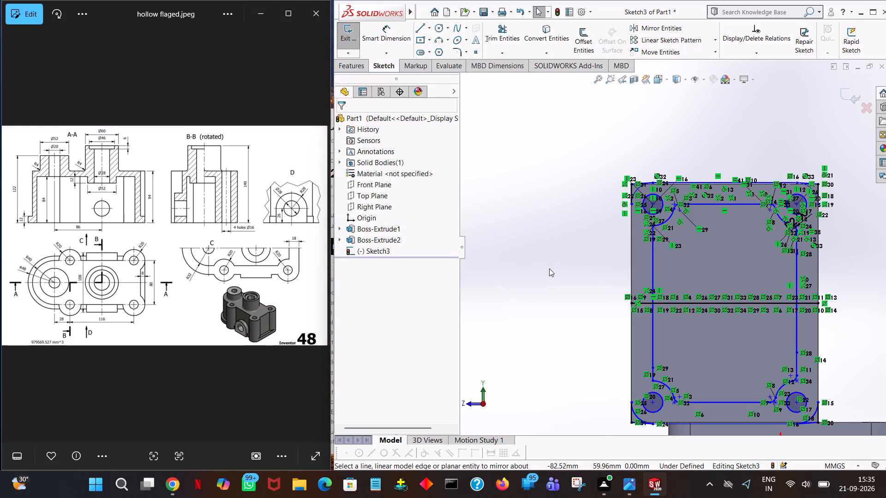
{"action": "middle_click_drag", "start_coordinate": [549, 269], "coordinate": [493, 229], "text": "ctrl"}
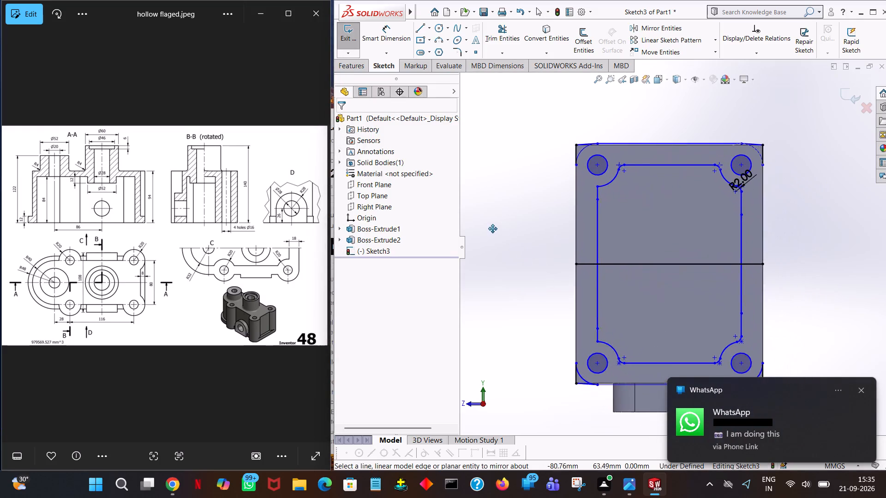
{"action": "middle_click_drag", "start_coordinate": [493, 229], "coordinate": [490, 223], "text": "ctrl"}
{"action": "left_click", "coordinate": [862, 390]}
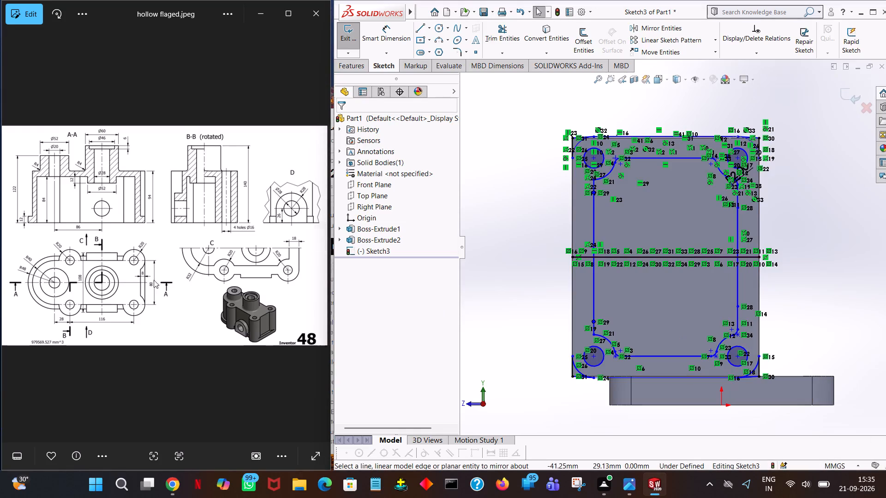
Examine the gearbox casing drawing, covering sections A-A and E-E, views B and D, and the isometric picture of the casing interior.
{"action": "left_click", "coordinate": [12, 227]}
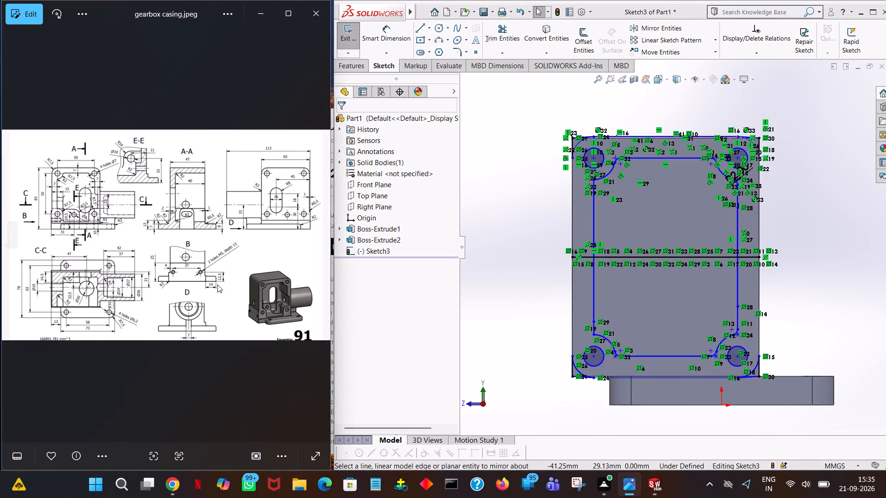
{"action": "left_click", "coordinate": [200, 237]}
{"action": "scroll", "coordinate": [189, 243], "scroll_direction": "down", "scroll_amount": 4, "text": "ctrl"}
{"action": "scroll", "coordinate": [189, 243], "scroll_direction": "up", "scroll_amount": 7, "text": "ctrl"}
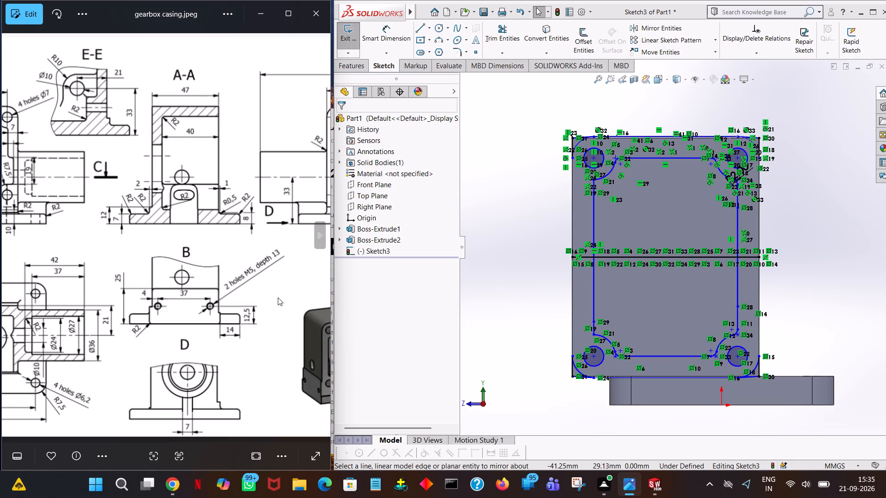
{"action": "left_click_drag", "start_coordinate": [220, 305], "coordinate": [149, 305]}
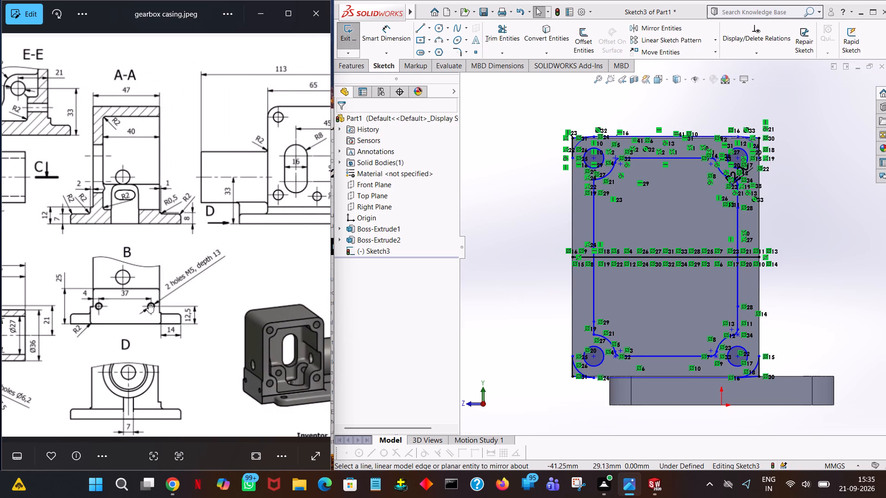
{"action": "left_click_drag", "start_coordinate": [149, 305], "coordinate": [72, 305]}
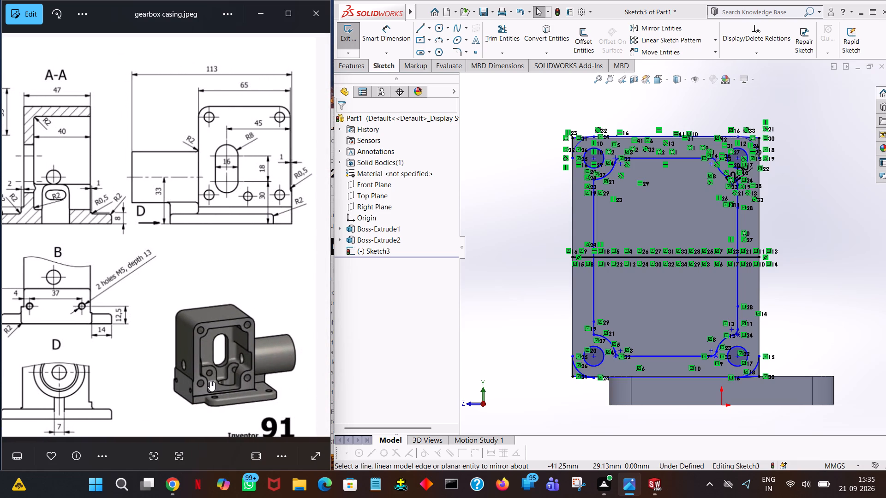
{"action": "scroll", "coordinate": [210, 381], "scroll_direction": "down", "scroll_amount": 5, "text": "ctrl"}
{"action": "scroll", "coordinate": [210, 381], "scroll_direction": "up", "scroll_amount": 9, "text": "ctrl"}
{"action": "left_click_drag", "start_coordinate": [287, 370], "coordinate": [271, 366]}
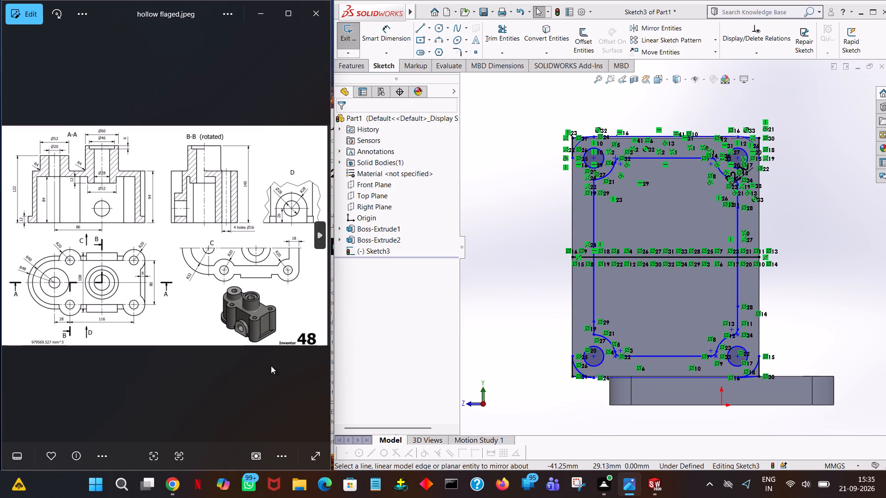
{"action": "left_click_drag", "start_coordinate": [271, 366], "coordinate": [213, 342]}
{"action": "scroll", "coordinate": [245, 337], "scroll_direction": "left", "scroll_amount": 1}
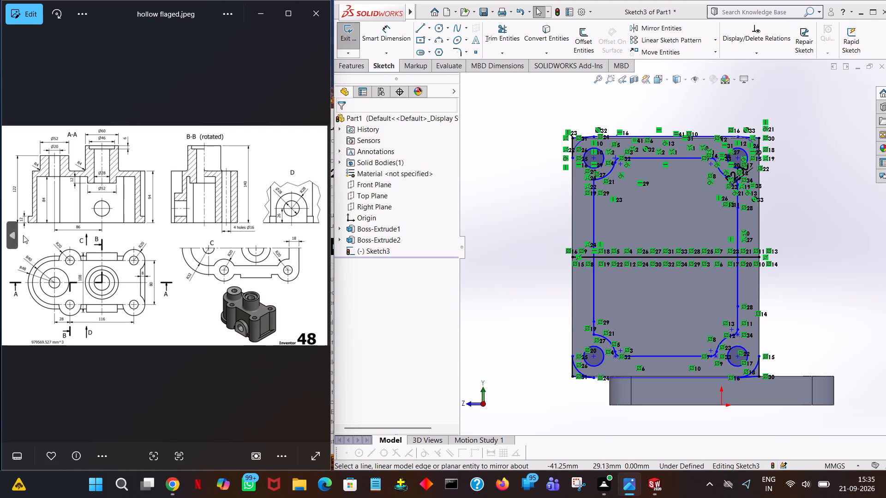
{"action": "left_click", "coordinate": [8, 232]}
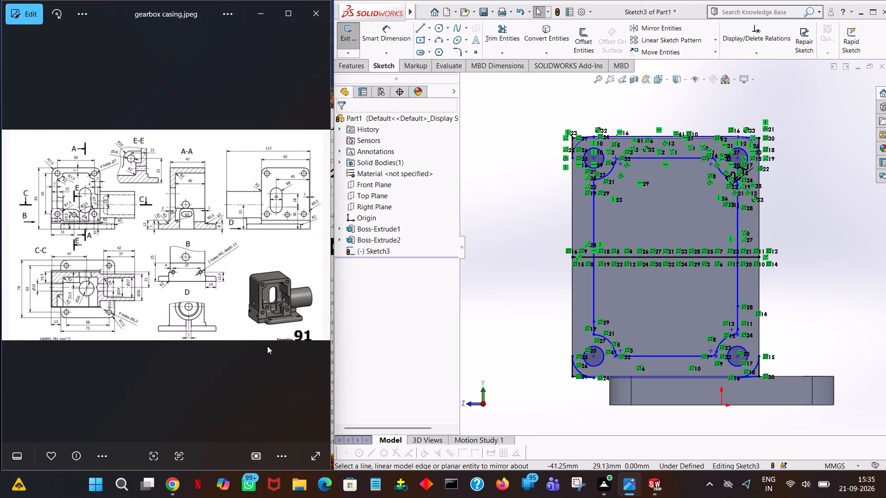
{"action": "scroll", "coordinate": [267, 346], "scroll_direction": "up", "scroll_amount": 6, "text": "ctrl"}
{"action": "scroll", "coordinate": [287, 417], "scroll_direction": "up", "scroll_amount": 3, "text": "ctrl"}
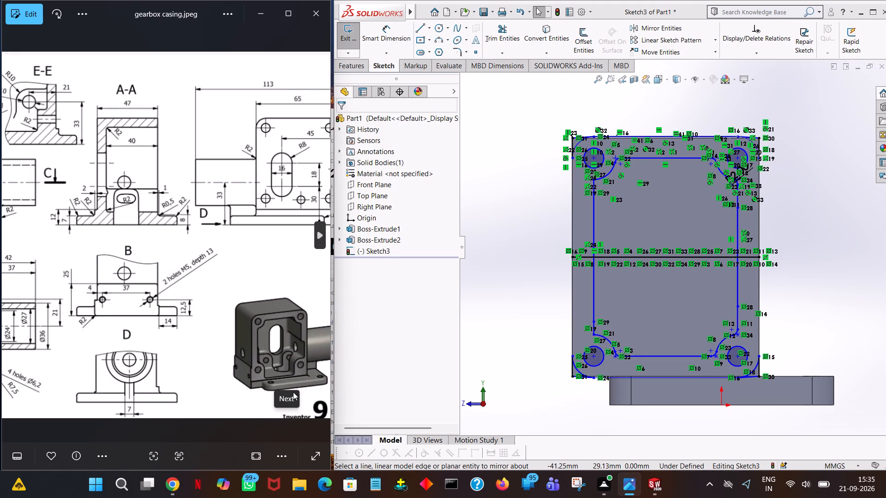
{"action": "scroll", "coordinate": [293, 392], "scroll_direction": "up", "scroll_amount": 9, "text": "ctrl"}
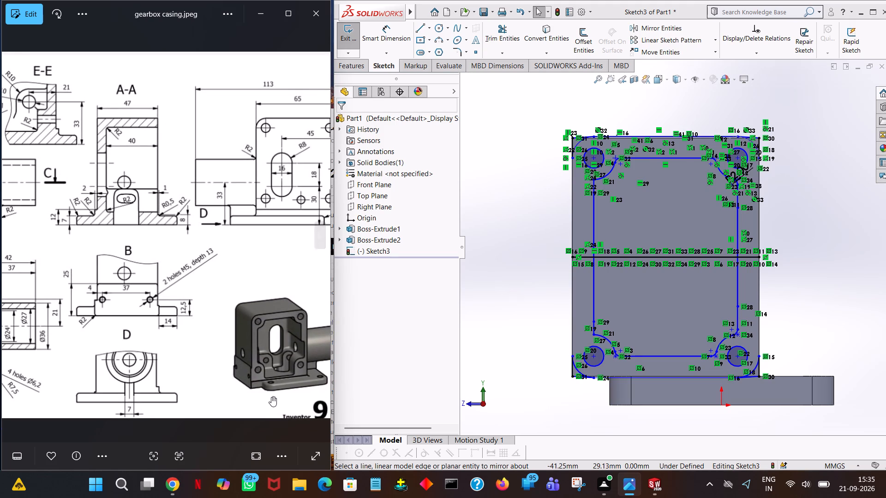
{"action": "scroll", "coordinate": [271, 397], "scroll_direction": "up", "scroll_amount": 5, "text": "ctrl"}
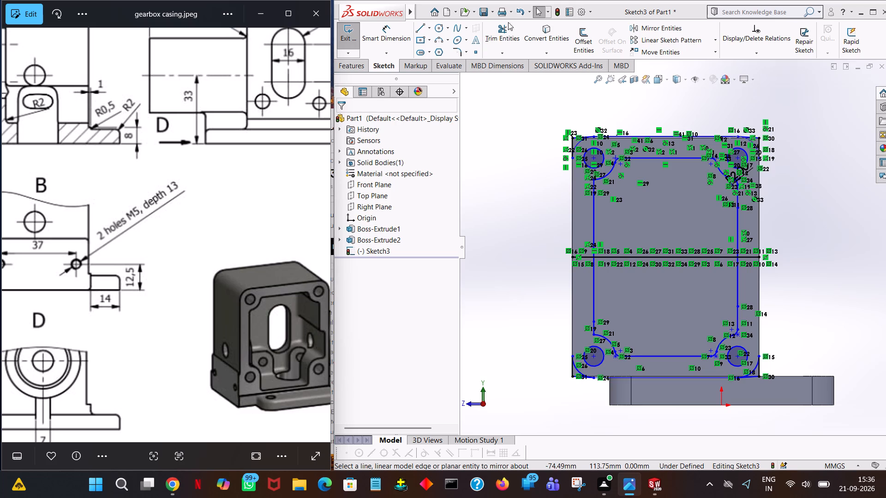
Trim away the mirrored lower-left corner geometry: inner side and bottom lines, inner arc, hole circle, outer corner arc and outer corner lines.
{"action": "left_click", "coordinate": [503, 35]}
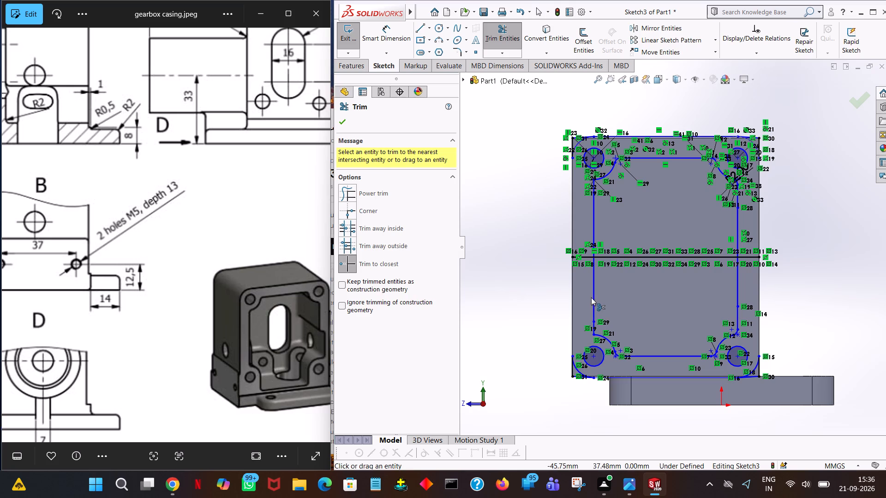
{"action": "left_click", "coordinate": [594, 297]}
{"action": "left_click", "coordinate": [599, 334]}
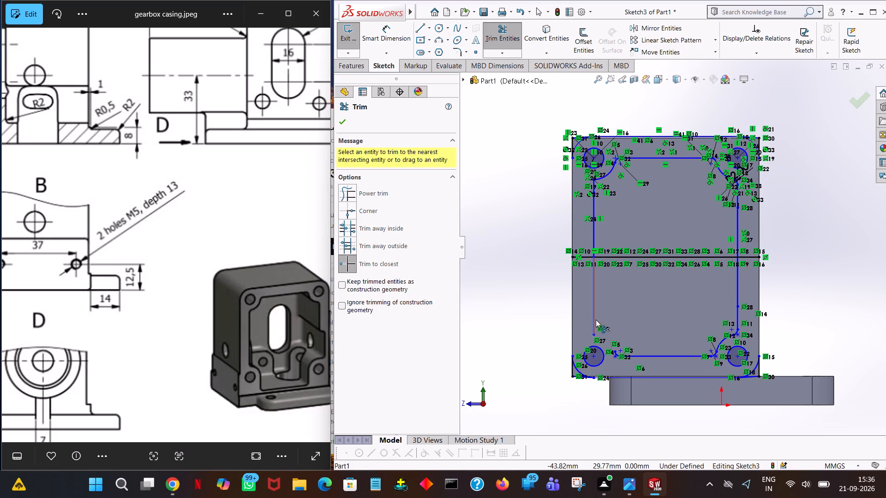
{"action": "left_click", "coordinate": [596, 320]}
{"action": "left_click", "coordinate": [593, 347]}
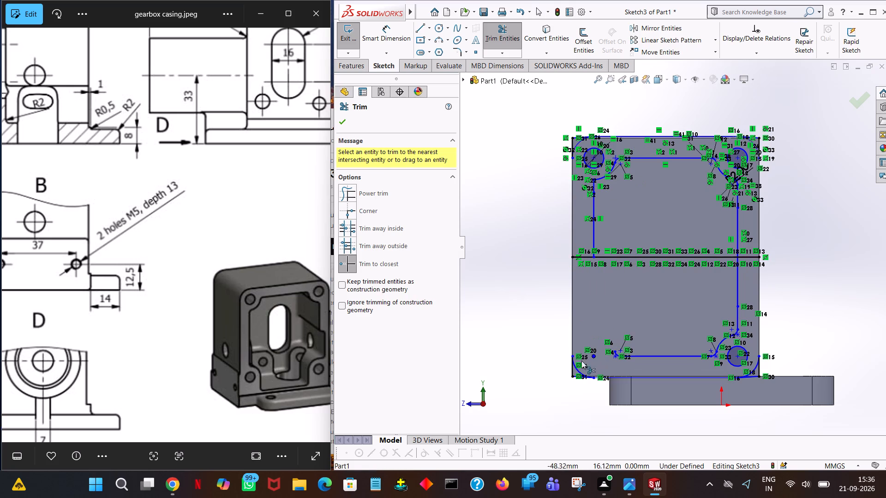
{"action": "left_click", "coordinate": [578, 365]}
{"action": "left_click", "coordinate": [651, 354]}
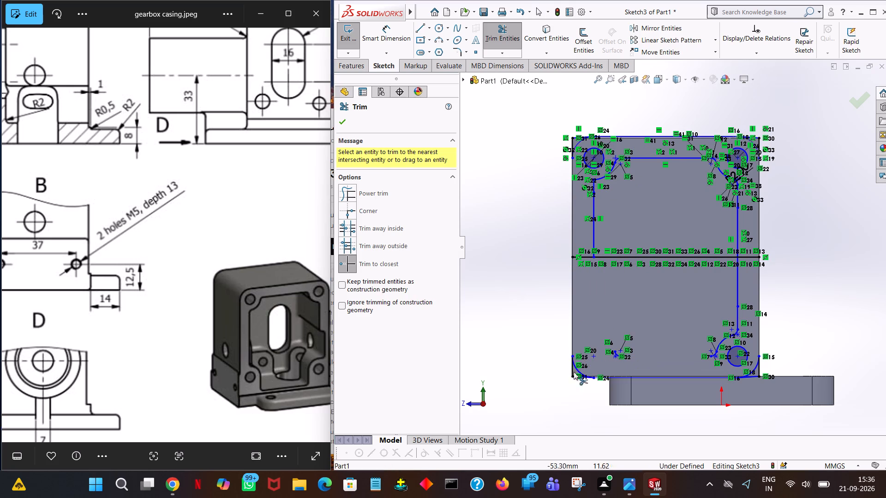
{"action": "left_click", "coordinate": [580, 372]}
{"action": "left_click", "coordinate": [580, 372]}
{"action": "left_click", "coordinate": [581, 379]}
{"action": "left_click", "coordinate": [580, 374]}
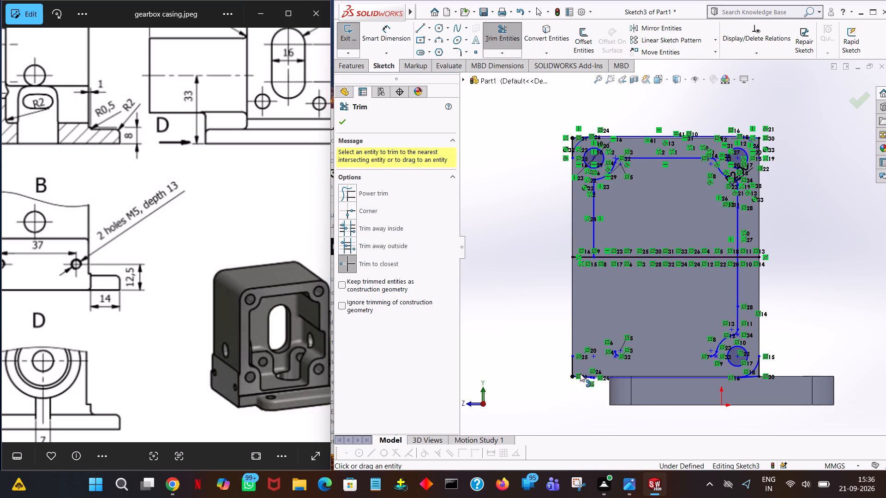
{"action": "left_click", "coordinate": [571, 368]}
{"action": "left_click", "coordinate": [584, 379]}
{"action": "left_click", "coordinate": [584, 376]}
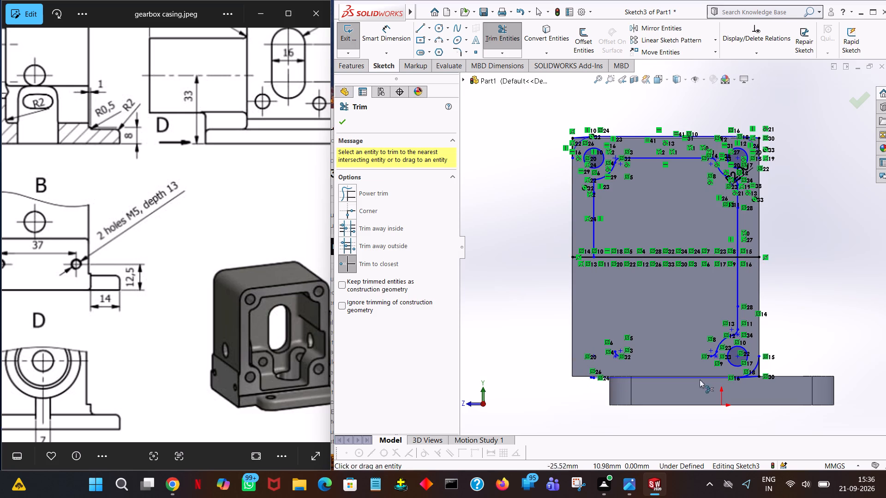
Trim away the mirrored lower-right outer corner lines, outer arc and hole circle, plus the inner side line's short segment above the hole.
{"action": "left_click", "coordinate": [761, 375]}
{"action": "left_click", "coordinate": [756, 377]}
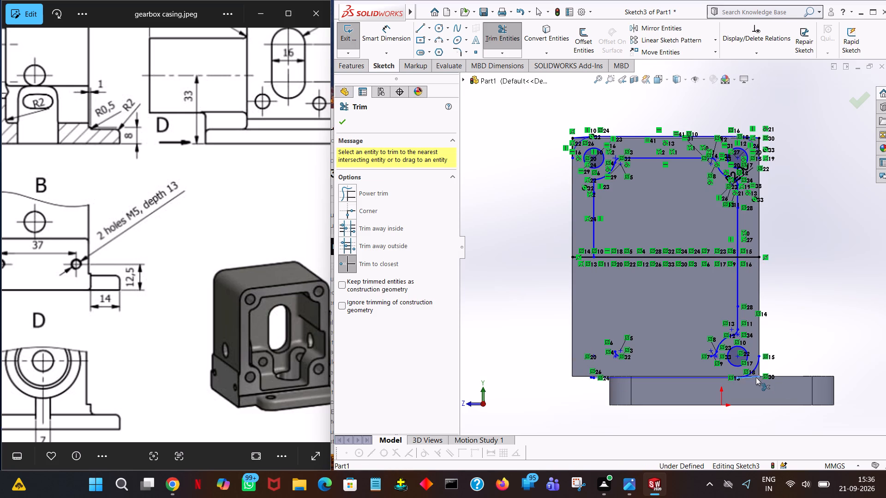
{"action": "left_click", "coordinate": [753, 372]}
{"action": "left_click", "coordinate": [744, 356]}
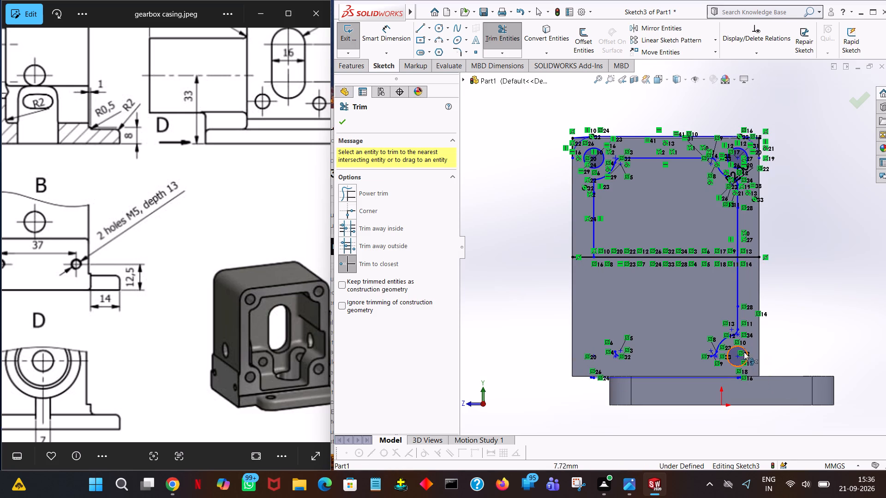
{"action": "left_click", "coordinate": [743, 350]}
{"action": "left_click", "coordinate": [743, 349]}
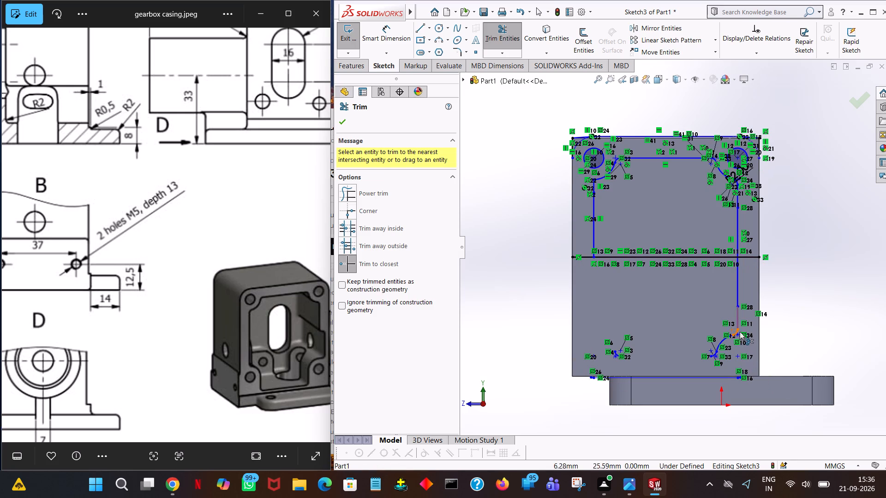
{"action": "left_click", "coordinate": [740, 332]}
{"action": "left_click", "coordinate": [737, 302]}
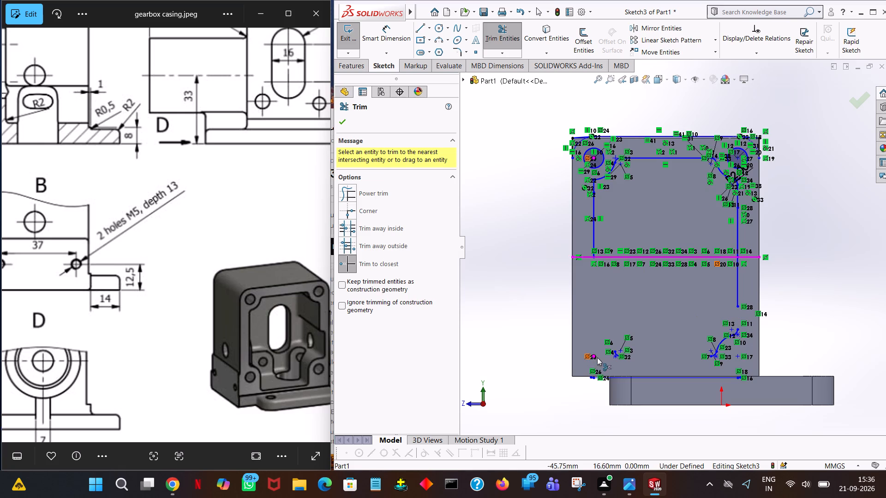
Trim away the remaining lower-left fillet pieces, the outer bottom line, and the lower-right inner arc with its fillets.
{"action": "left_click", "coordinate": [614, 351]}
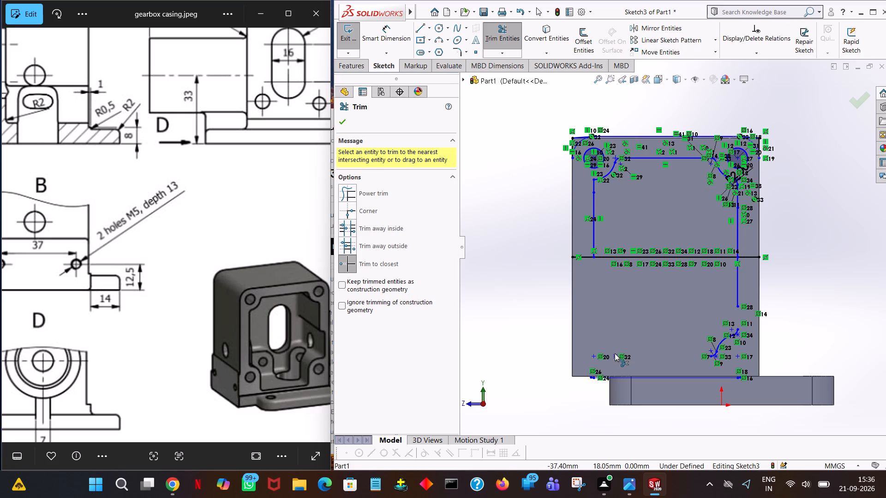
{"action": "left_click", "coordinate": [615, 353]}
{"action": "left_click", "coordinate": [605, 378]}
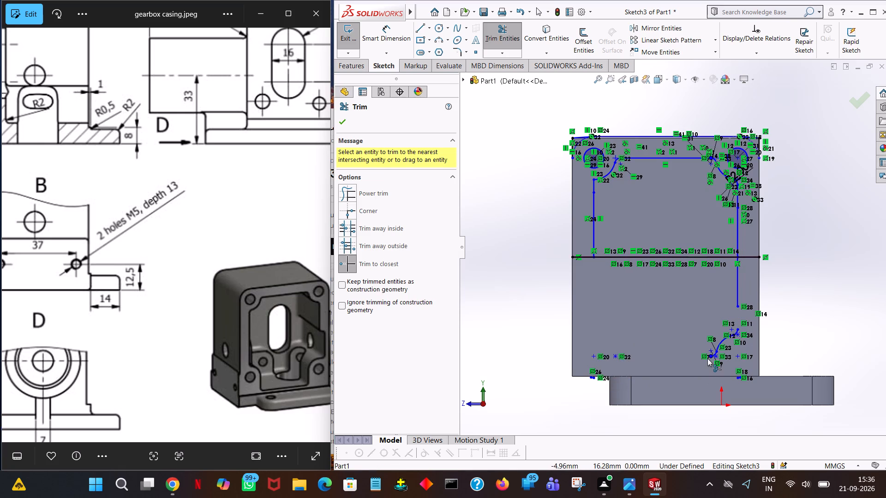
{"action": "left_click", "coordinate": [707, 358]}
{"action": "double_click", "coordinate": [711, 356]}
{"action": "double_click", "coordinate": [721, 344]}
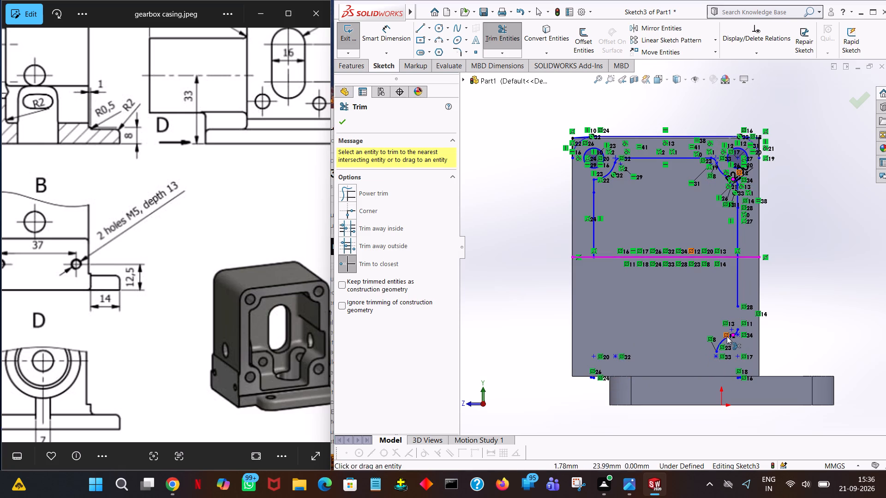
{"action": "double_click", "coordinate": [727, 336]}
{"action": "double_click", "coordinate": [726, 340]}
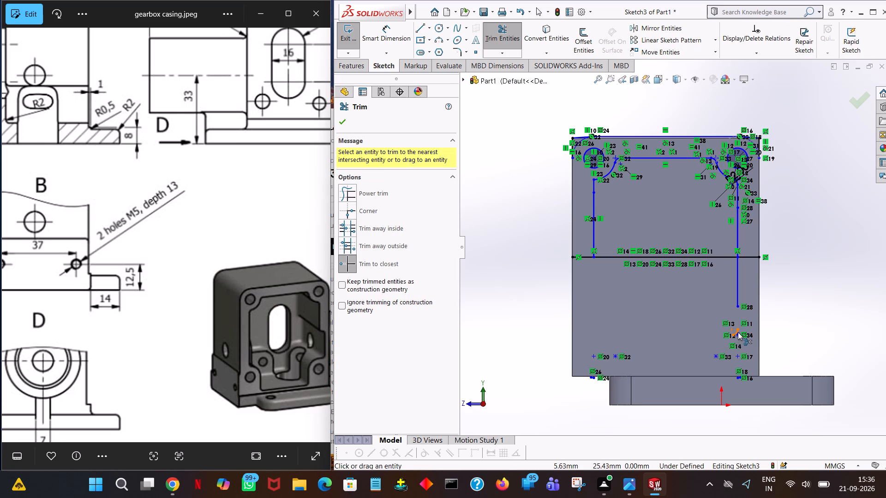
{"action": "double_click", "coordinate": [738, 332]}
{"action": "left_click", "coordinate": [745, 334]}
{"action": "left_click", "coordinate": [746, 360]}
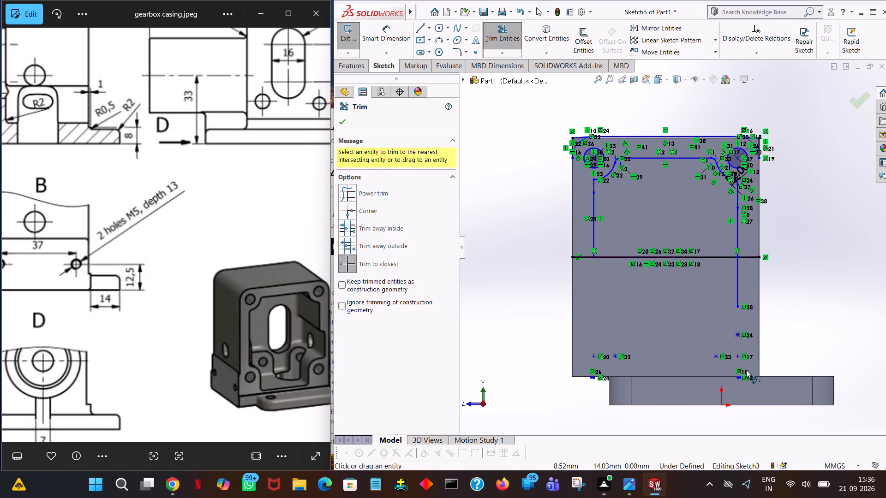
{"action": "left_click", "coordinate": [741, 377]}
Trim away the lower-right leftover stub at the casing block's bottom edge and the right inner side line below the horizontal midline.
{"action": "scroll", "coordinate": [703, 349], "scroll_direction": "down", "scroll_amount": 7, "text": "ctrl"}
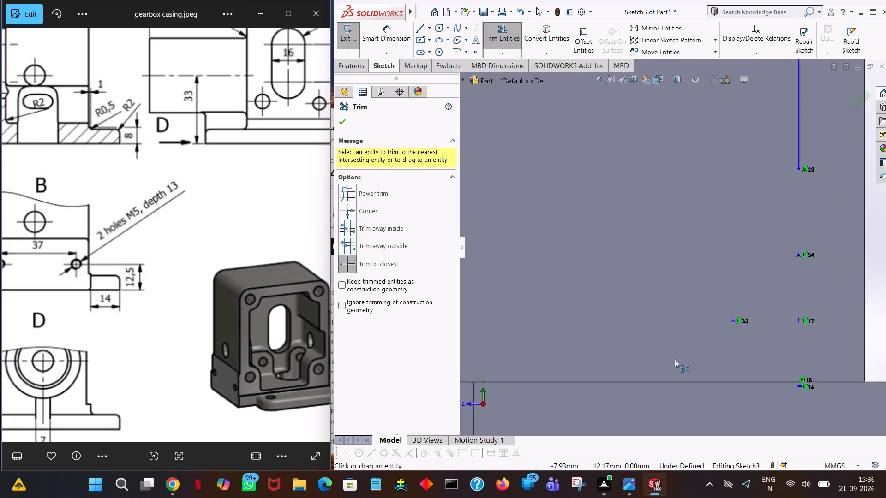
{"action": "scroll", "coordinate": [644, 353], "scroll_direction": "up", "scroll_amount": 3, "text": "ctrl"}
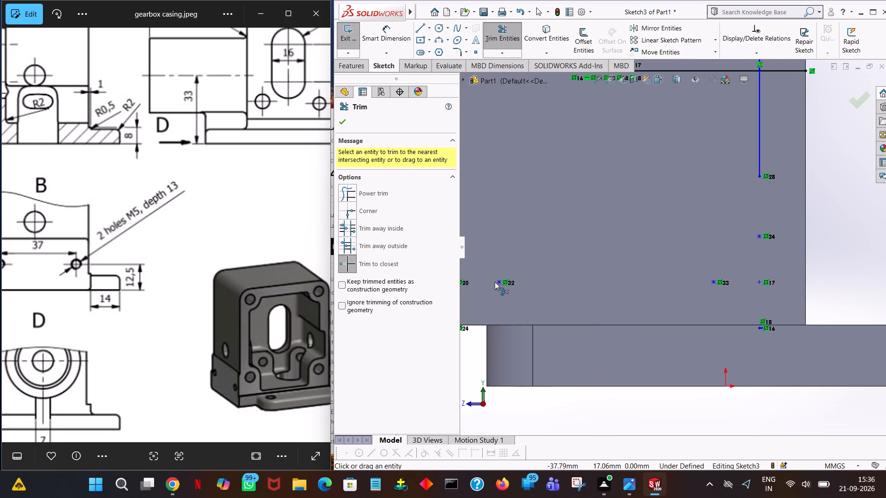
{"action": "left_click", "coordinate": [502, 280]}
{"action": "double_click", "coordinate": [506, 279]}
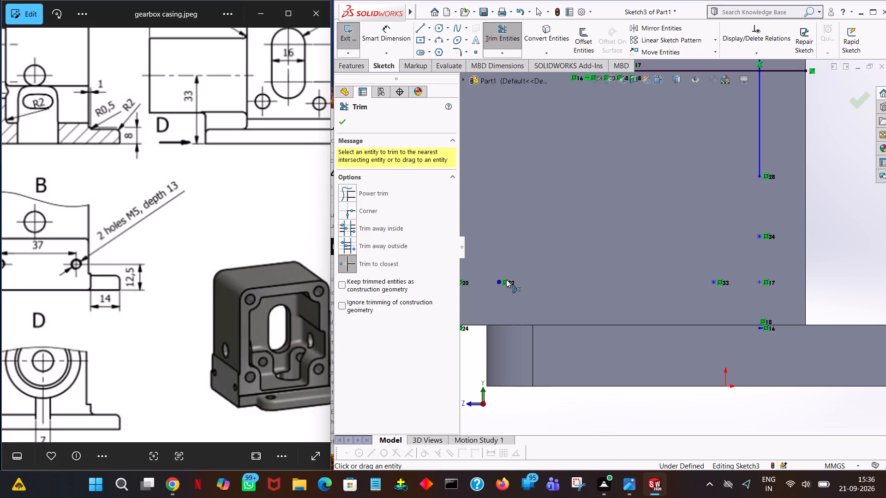
{"action": "double_click", "coordinate": [505, 284]}
{"action": "left_click", "coordinate": [761, 329]}
{"action": "double_click", "coordinate": [761, 328]}
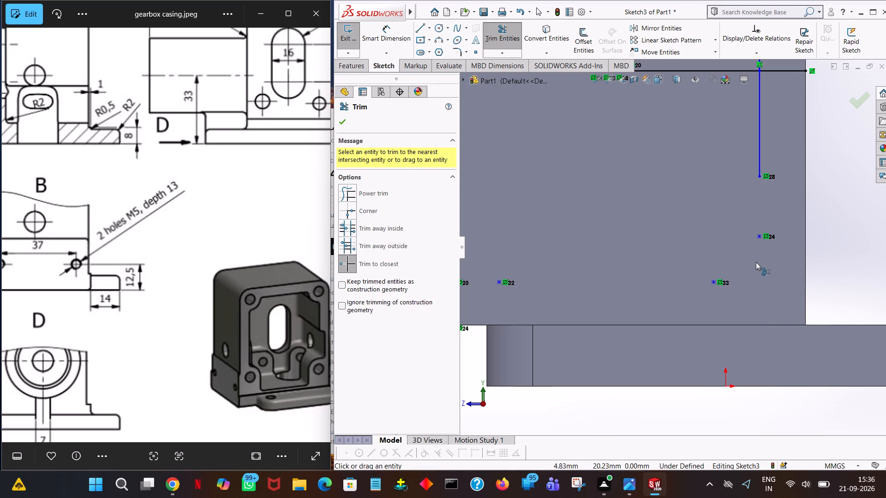
{"action": "double_click", "coordinate": [762, 236]}
{"action": "left_click", "coordinate": [718, 282]}
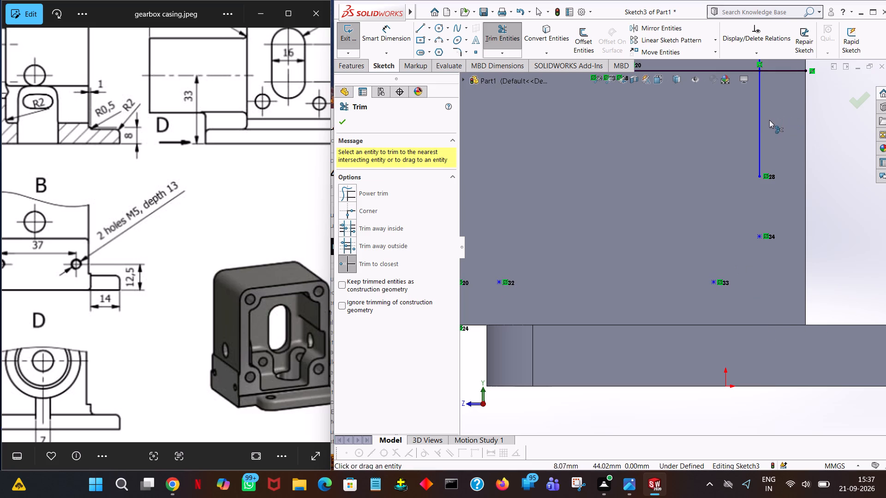
{"action": "left_click", "coordinate": [760, 123]}
Trim away the short leftover line stub at the profile's lower-left corner, just below the block's bottom edge.
{"action": "scroll", "coordinate": [750, 172], "scroll_direction": "down", "scroll_amount": 3, "text": "ctrl"}
{"action": "scroll", "coordinate": [750, 173], "scroll_direction": "up", "scroll_amount": 6, "text": "ctrl"}
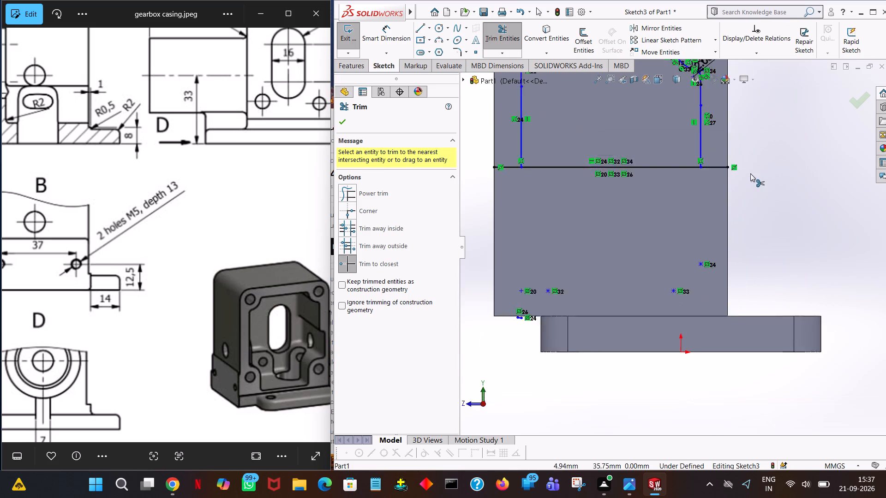
{"action": "scroll", "coordinate": [750, 173], "scroll_direction": "up", "scroll_amount": 1, "text": "ctrl"}
{"action": "scroll", "coordinate": [577, 286], "scroll_direction": "down", "scroll_amount": 6, "text": "ctrl"}
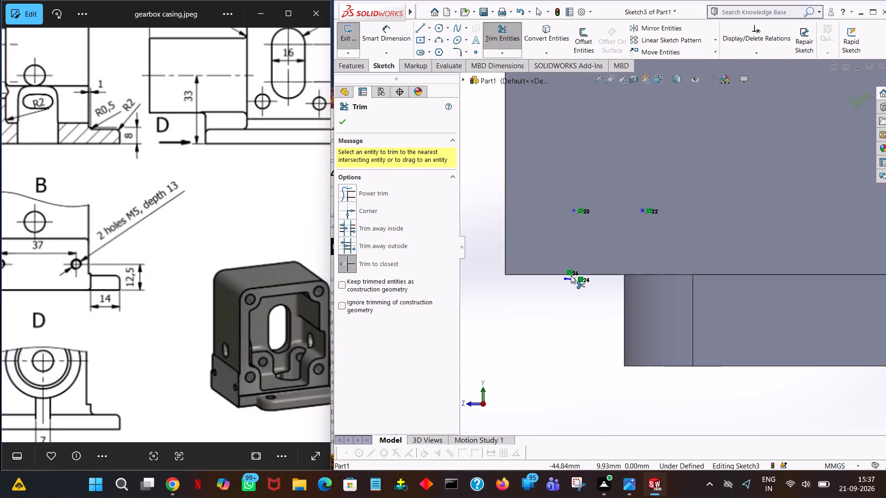
{"action": "left_click", "coordinate": [571, 278]}
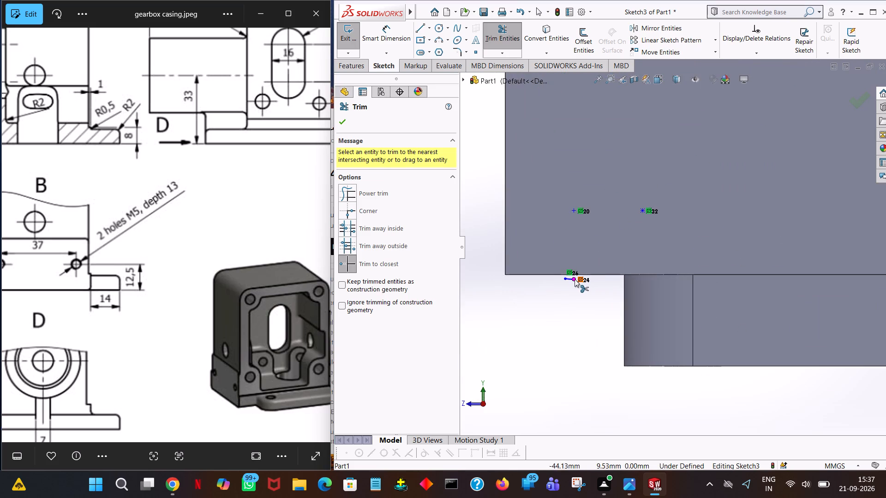
{"action": "double_click", "coordinate": [570, 279]}
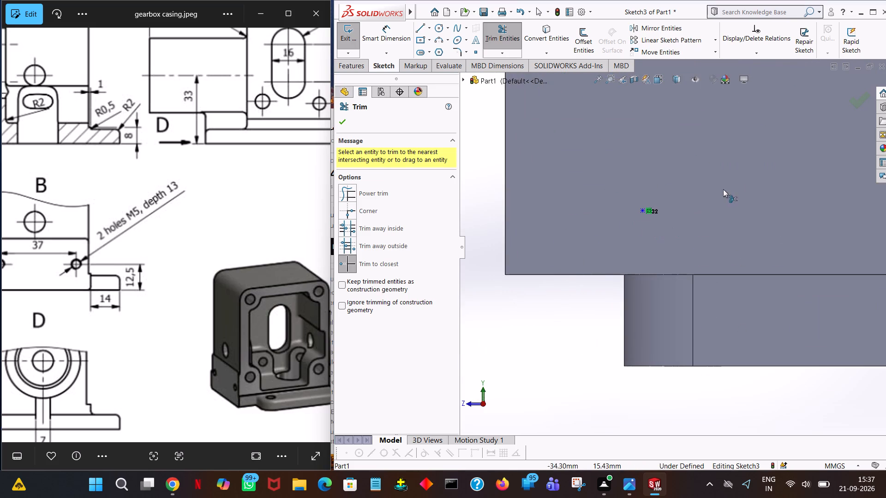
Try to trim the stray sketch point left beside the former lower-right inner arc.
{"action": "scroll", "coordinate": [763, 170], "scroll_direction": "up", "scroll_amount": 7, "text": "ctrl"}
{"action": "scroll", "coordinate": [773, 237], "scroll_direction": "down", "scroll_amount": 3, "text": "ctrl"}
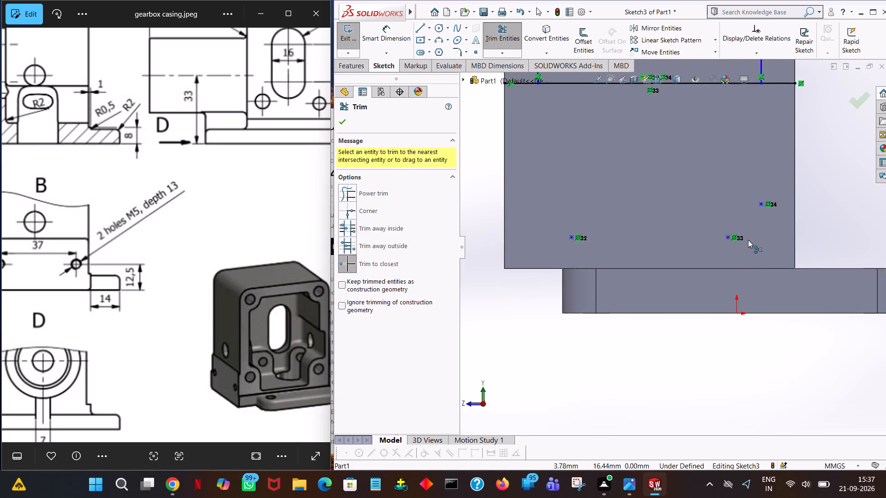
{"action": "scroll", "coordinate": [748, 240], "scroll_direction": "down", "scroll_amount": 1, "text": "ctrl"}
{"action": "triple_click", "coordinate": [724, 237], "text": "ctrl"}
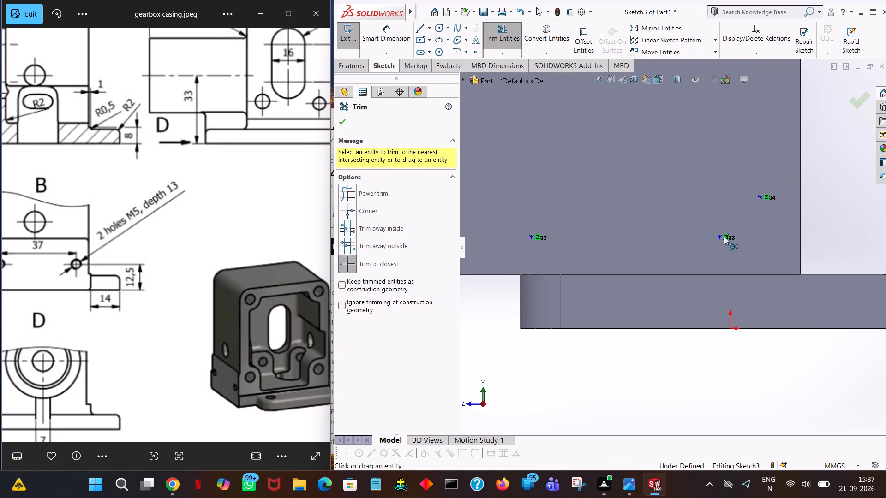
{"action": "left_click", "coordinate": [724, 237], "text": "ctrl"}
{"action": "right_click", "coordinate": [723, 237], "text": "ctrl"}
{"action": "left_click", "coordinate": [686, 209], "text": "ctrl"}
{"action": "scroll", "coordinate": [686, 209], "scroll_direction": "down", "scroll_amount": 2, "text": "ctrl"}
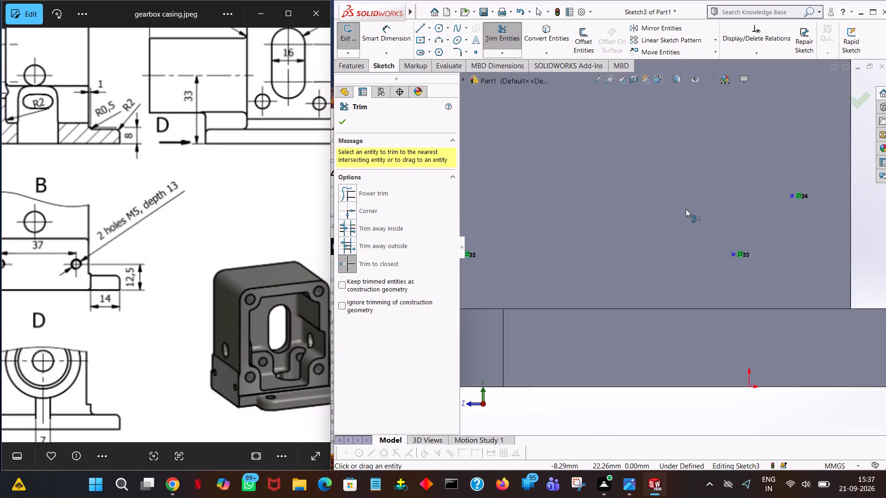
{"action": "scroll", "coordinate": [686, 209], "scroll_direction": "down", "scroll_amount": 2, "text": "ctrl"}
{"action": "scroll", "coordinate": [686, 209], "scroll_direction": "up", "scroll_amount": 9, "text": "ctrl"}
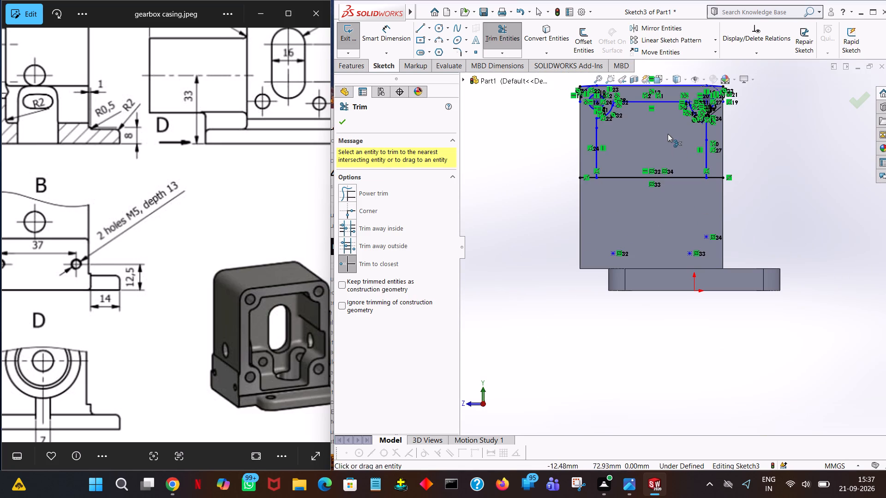
Start an Extruded Cut from the trimmed side-face profile sketch.
{"action": "middle_click_drag", "start_coordinate": [655, 140], "coordinate": [646, 223], "text": "ctrl"}
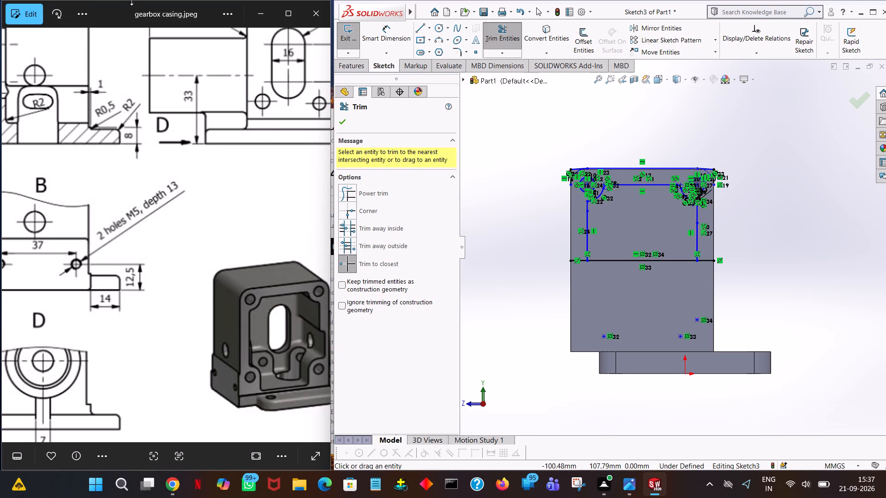
{"action": "scroll", "coordinate": [762, 217], "scroll_direction": "up", "scroll_amount": 4, "text": "ctrl"}
{"action": "scroll", "coordinate": [690, 232], "scroll_direction": "down", "scroll_amount": 4, "text": "ctrl"}
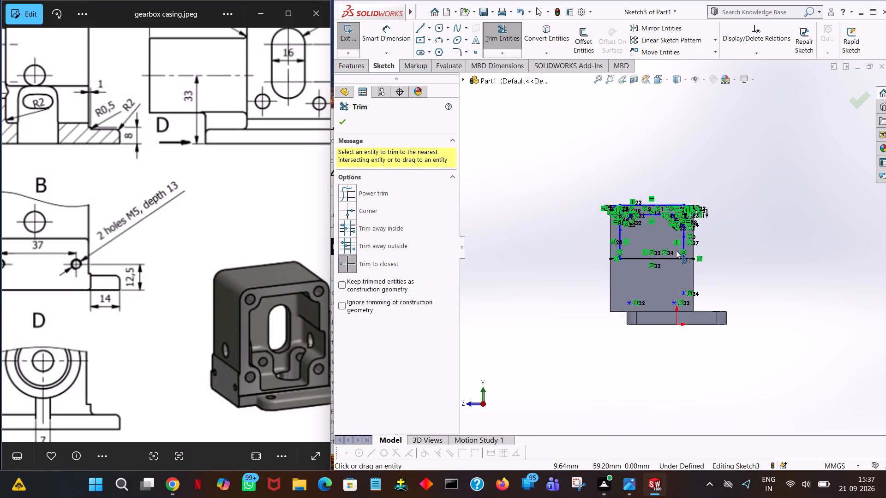
{"action": "scroll", "coordinate": [676, 250], "scroll_direction": "down", "scroll_amount": 3, "text": "ctrl"}
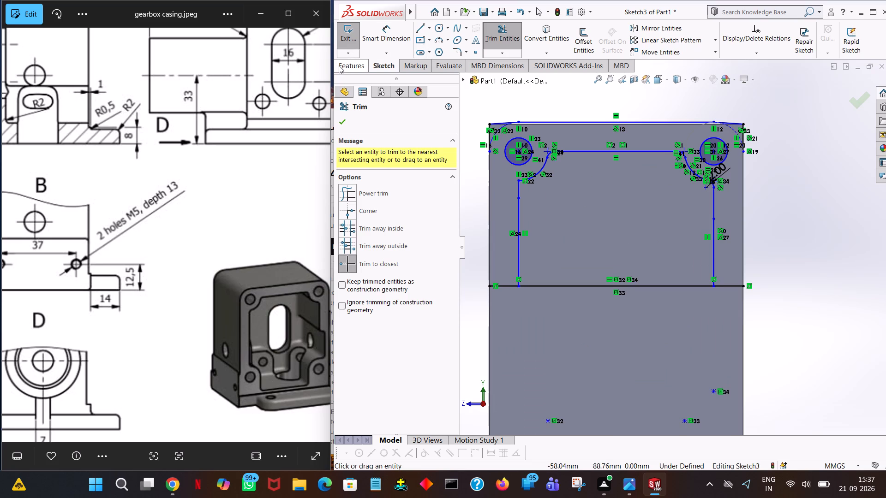
{"action": "left_click", "coordinate": [339, 65]}
{"action": "left_click", "coordinate": [488, 39]}
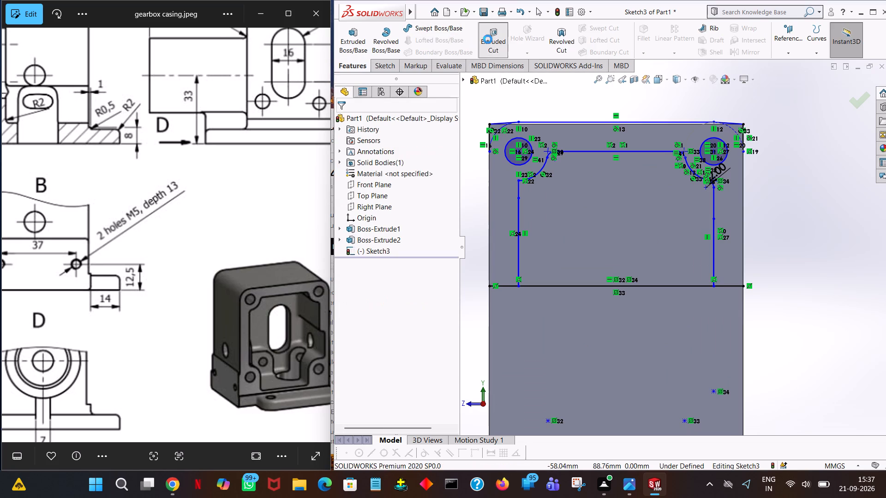
Examine the drawing's views B and D, front view and section C-C, and compare them with the profile on the casing block.
{"action": "left_click_drag", "start_coordinate": [167, 251], "coordinate": [263, 249]}
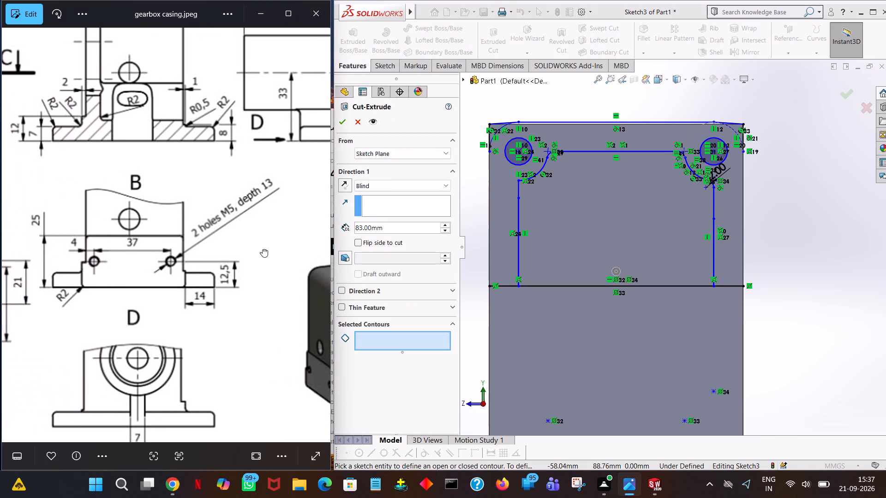
{"action": "left_click_drag", "start_coordinate": [263, 249], "coordinate": [339, 259]}
{"action": "left_click_drag", "start_coordinate": [164, 245], "coordinate": [279, 258]}
{"action": "left_click_drag", "start_coordinate": [138, 281], "coordinate": [262, 275]}
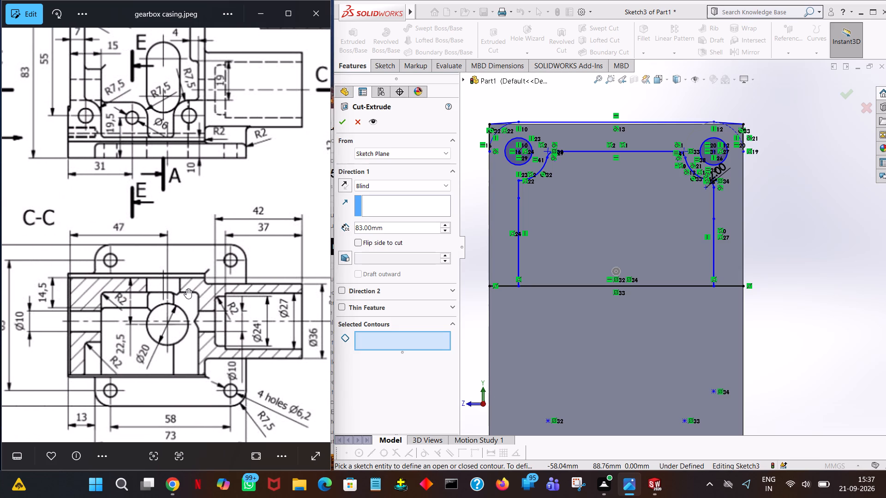
{"action": "scroll", "coordinate": [186, 305], "scroll_direction": "up", "scroll_amount": 1}
{"action": "scroll", "coordinate": [186, 305], "scroll_direction": "down", "scroll_amount": 2}
{"action": "scroll", "coordinate": [186, 305], "scroll_direction": "up", "scroll_amount": 1}
{"action": "scroll", "coordinate": [186, 305], "scroll_direction": "down", "scroll_amount": 1}
{"action": "scroll", "coordinate": [186, 305], "scroll_direction": "up", "scroll_amount": 1}
{"action": "scroll", "coordinate": [297, 298], "scroll_direction": "down", "scroll_amount": 1}
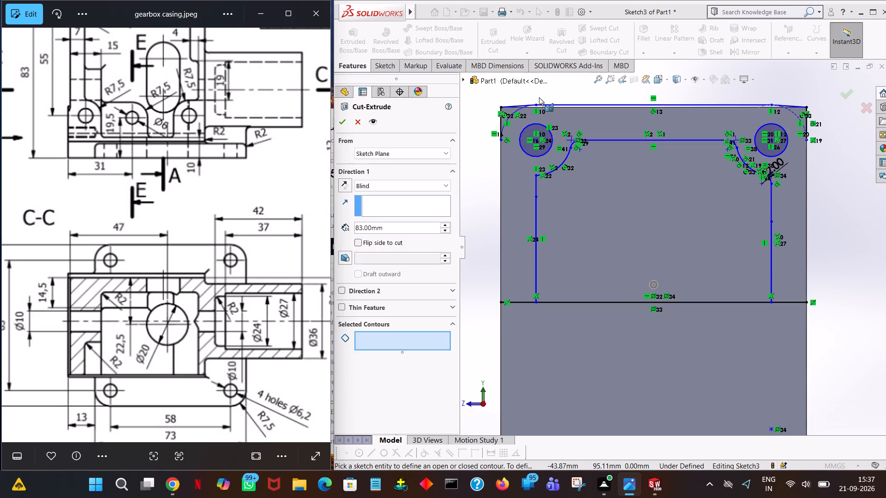
{"action": "middle_click_drag", "start_coordinate": [724, 93], "coordinate": [738, 138]}
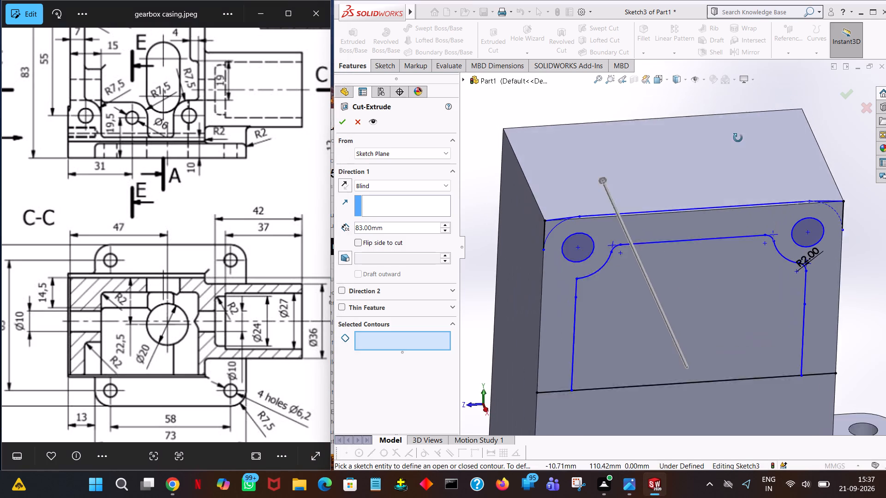
{"action": "middle_click_drag", "start_coordinate": [738, 138], "coordinate": [738, 115]}
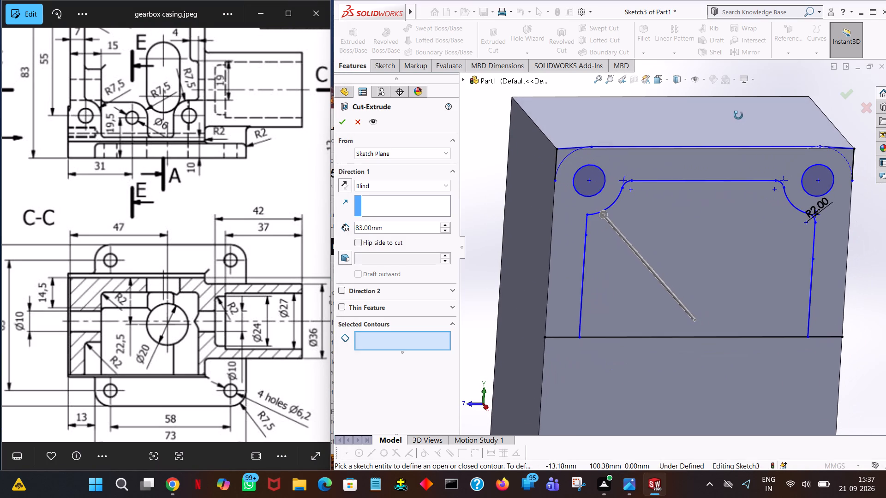
{"action": "middle_click_drag", "start_coordinate": [738, 115], "coordinate": [739, 115]}
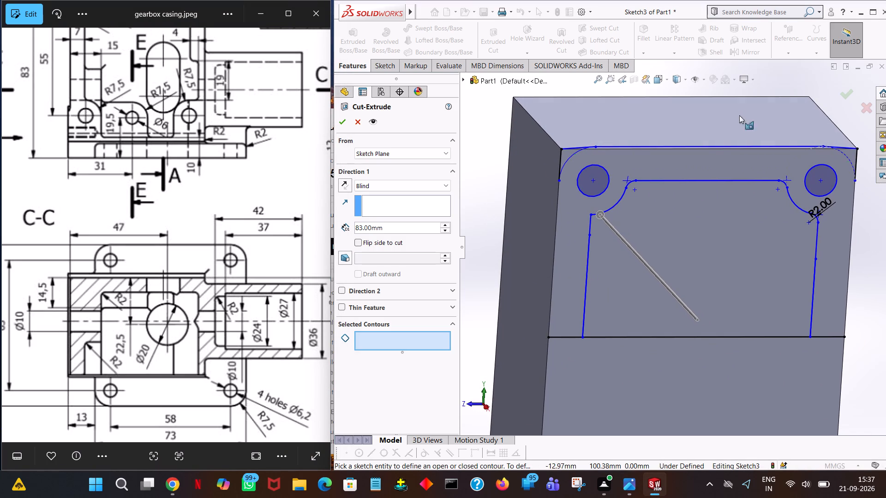
Examine the drawing's section C-C, front view and section A-A for the cavity's depth, comparing them with the casing block.
{"action": "left_click_drag", "start_coordinate": [64, 310], "coordinate": [126, 284]}
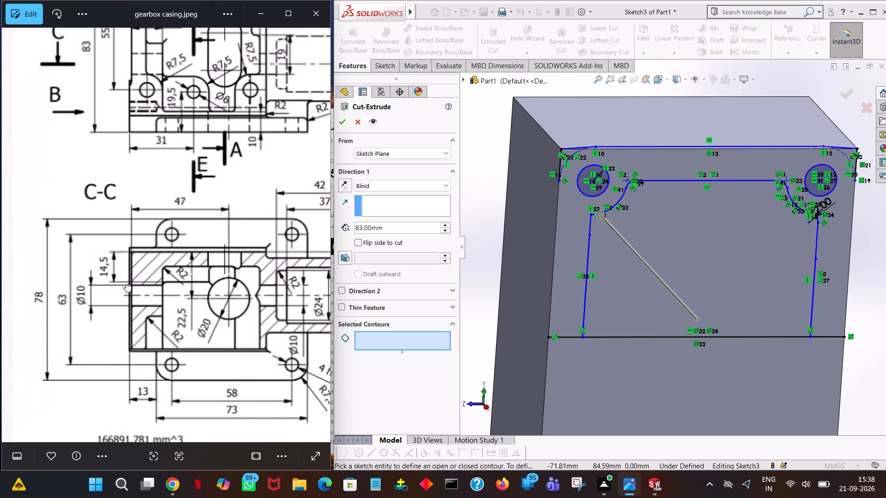
{"action": "left_click_drag", "start_coordinate": [126, 284], "coordinate": [129, 284]}
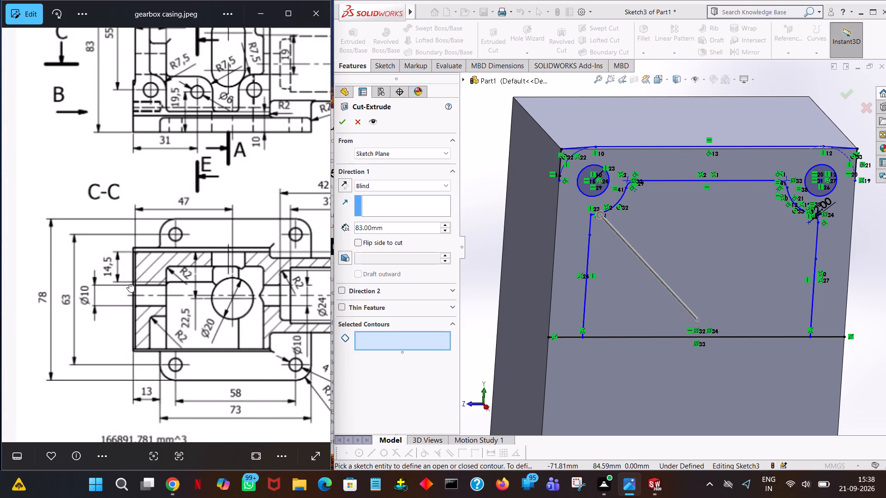
{"action": "left_click_drag", "start_coordinate": [129, 284], "coordinate": [122, 284]}
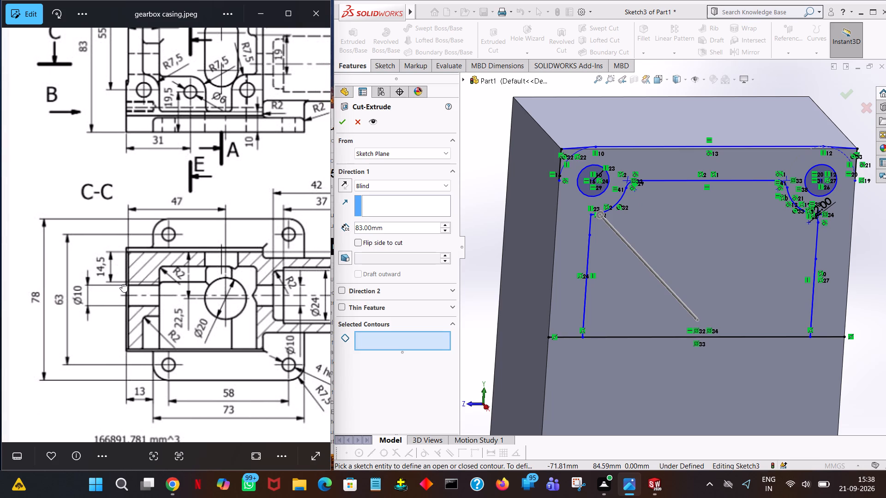
{"action": "left_click_drag", "start_coordinate": [122, 284], "coordinate": [113, 336]}
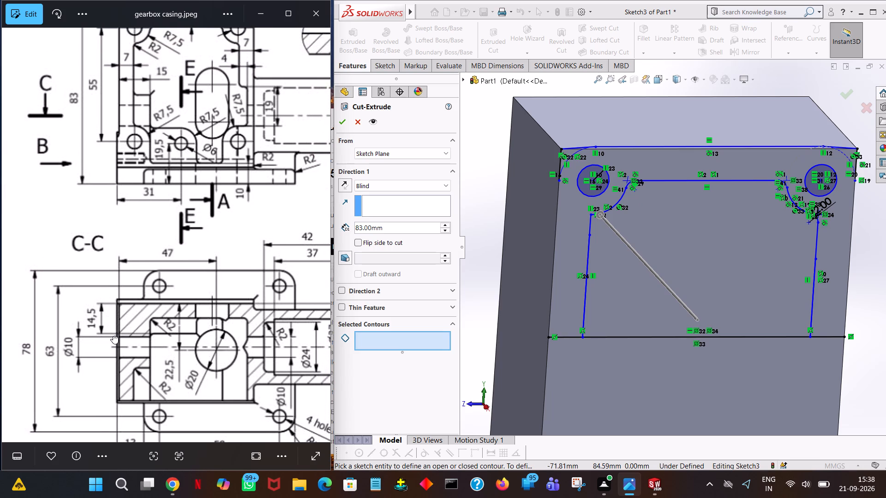
{"action": "left_click_drag", "start_coordinate": [113, 336], "coordinate": [61, 248]}
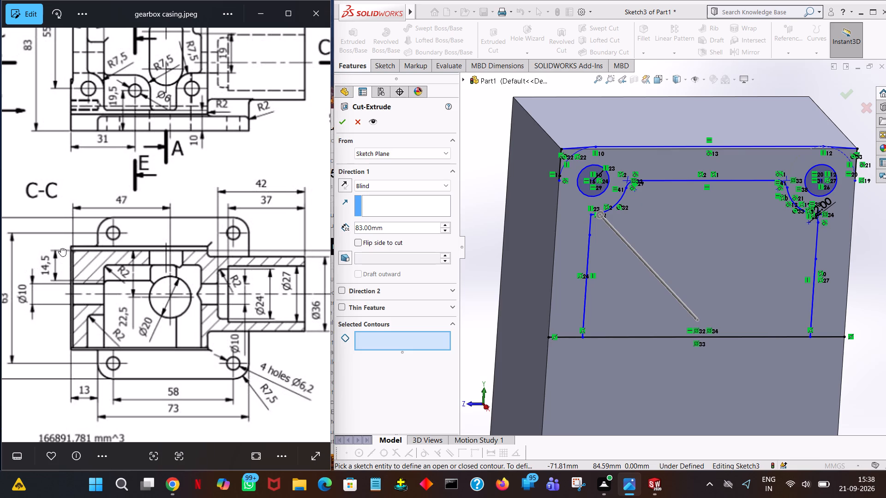
{"action": "left_click_drag", "start_coordinate": [61, 248], "coordinate": [39, 247]}
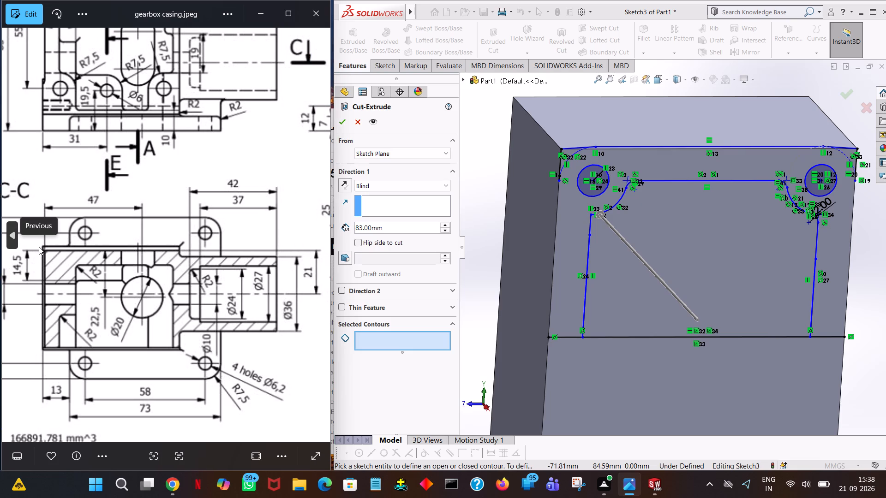
{"action": "left_click_drag", "start_coordinate": [39, 247], "coordinate": [39, 247]}
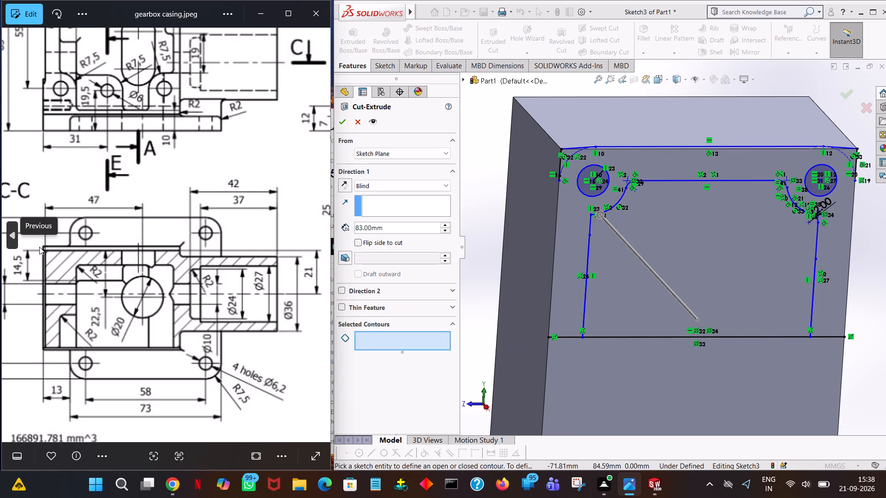
{"action": "left_click_drag", "start_coordinate": [39, 247], "coordinate": [45, 263]}
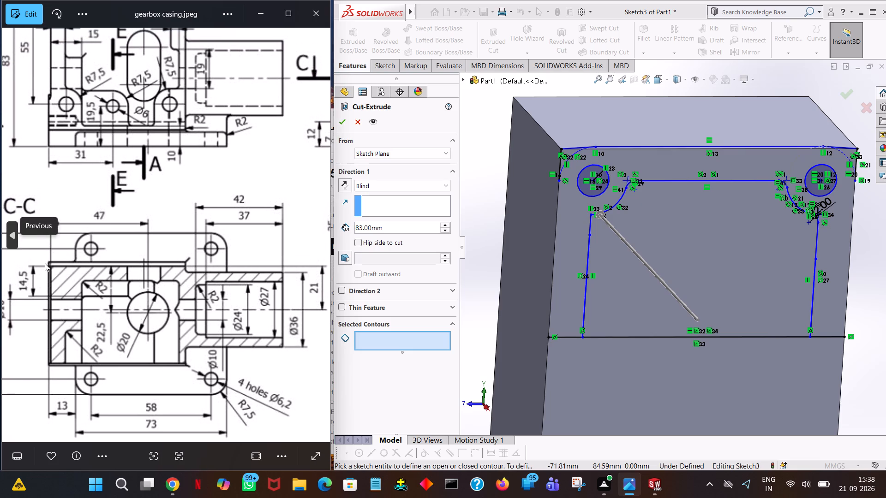
{"action": "left_click_drag", "start_coordinate": [45, 263], "coordinate": [105, 268]}
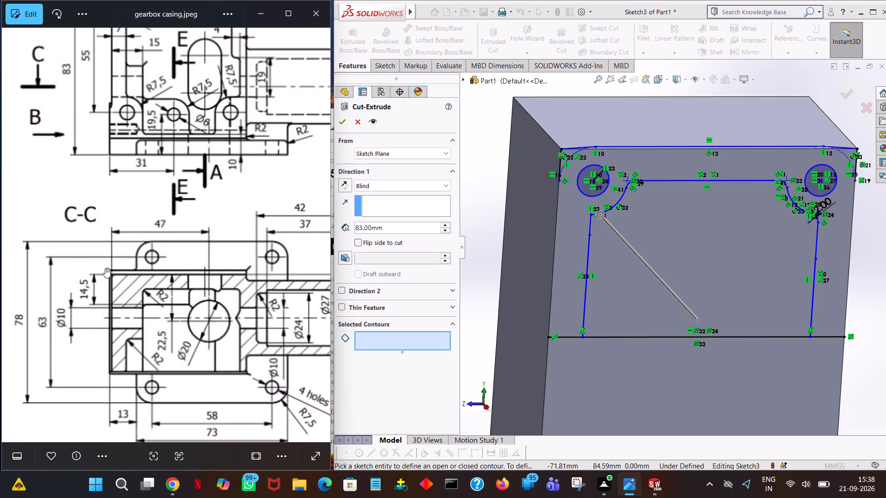
{"action": "left_click_drag", "start_coordinate": [105, 268], "coordinate": [106, 248]}
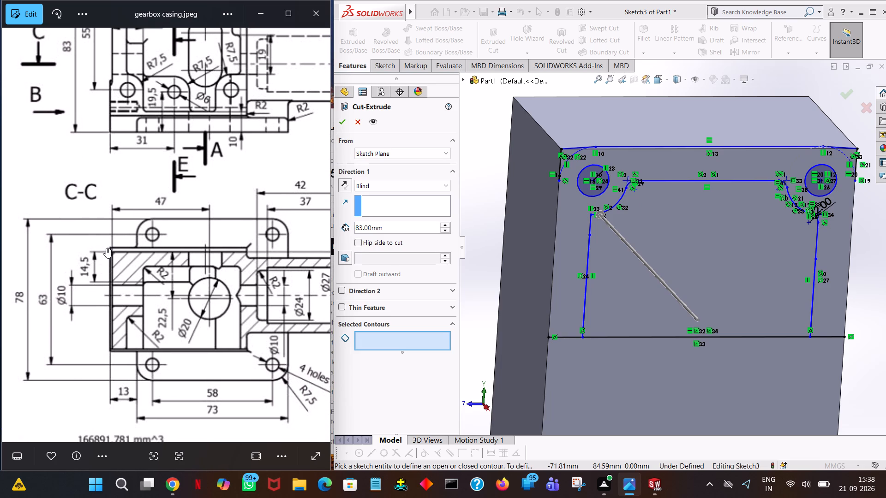
{"action": "left_click_drag", "start_coordinate": [106, 248], "coordinate": [48, 302]}
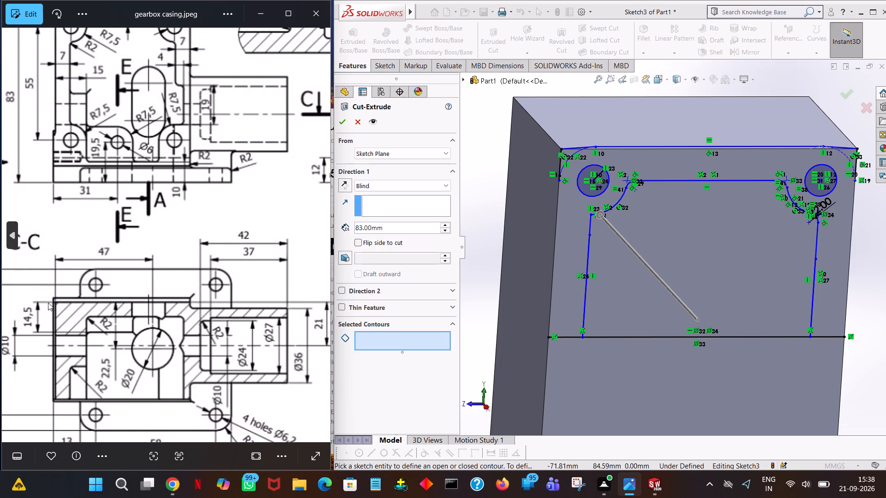
{"action": "left_click_drag", "start_coordinate": [48, 302], "coordinate": [70, 359]}
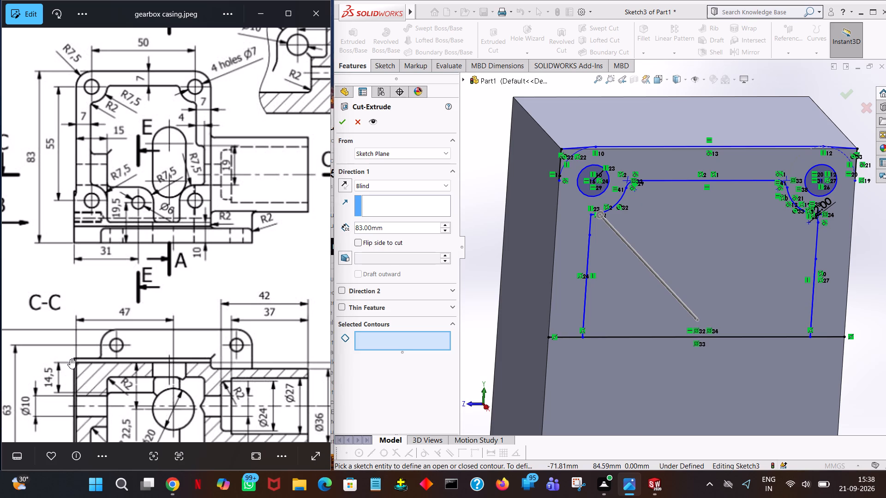
{"action": "left_click_drag", "start_coordinate": [70, 359], "coordinate": [106, 201]}
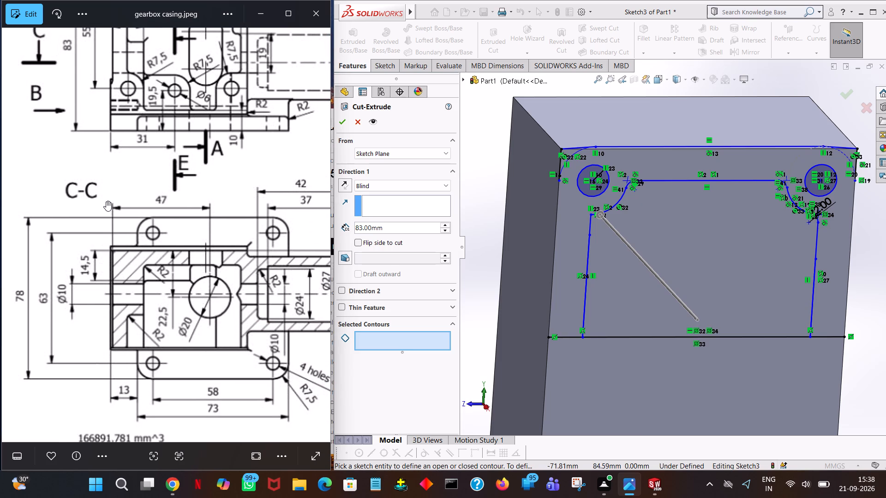
{"action": "left_click_drag", "start_coordinate": [106, 201], "coordinate": [14, 193]}
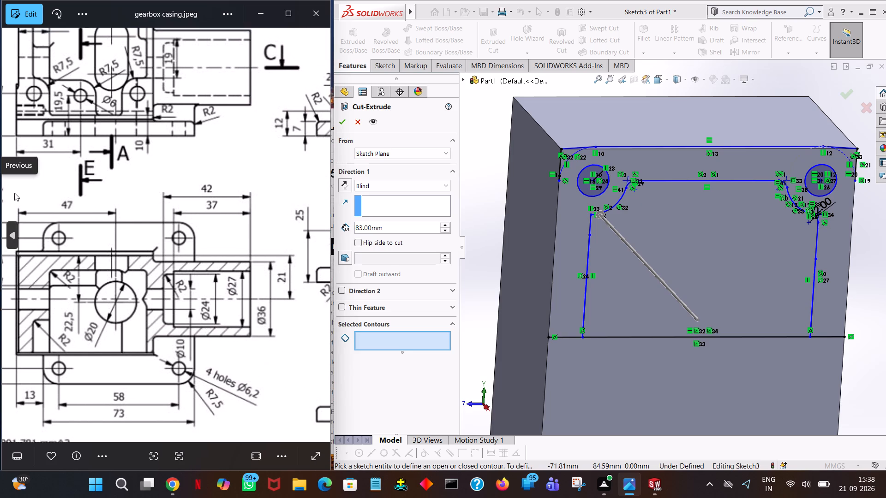
{"action": "left_click_drag", "start_coordinate": [14, 193], "coordinate": [138, 178]}
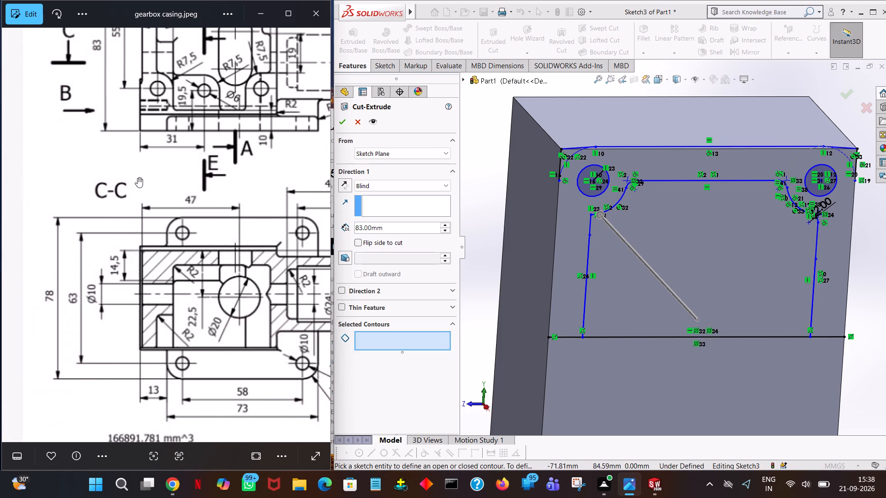
{"action": "left_click_drag", "start_coordinate": [138, 178], "coordinate": [139, 174]}
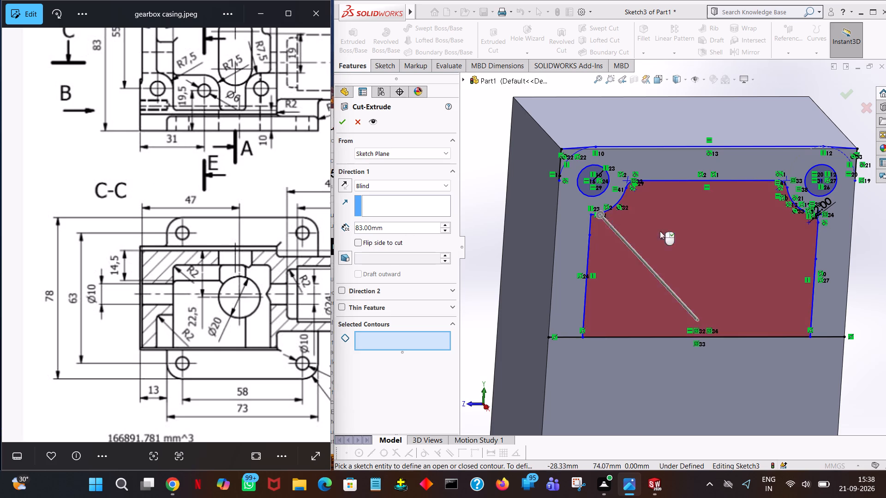
{"action": "middle_click_drag", "start_coordinate": [485, 220], "coordinate": [568, 225]}
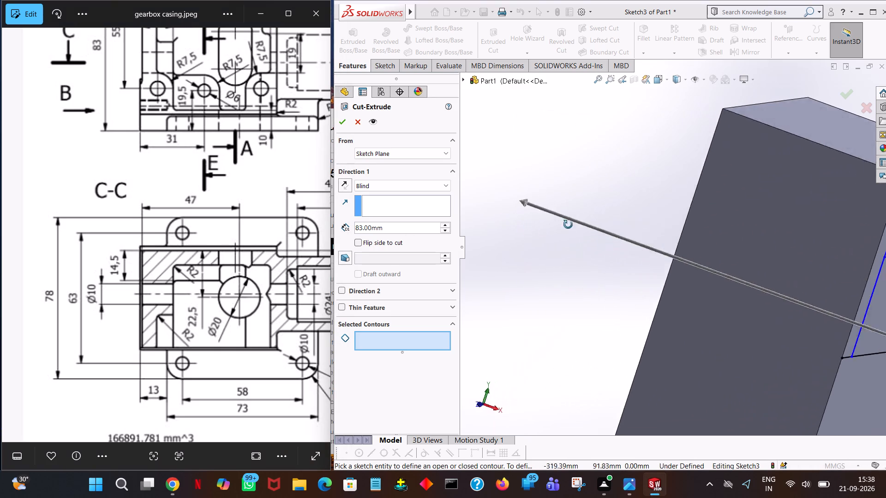
{"action": "middle_click_drag", "start_coordinate": [568, 225], "coordinate": [492, 226]}
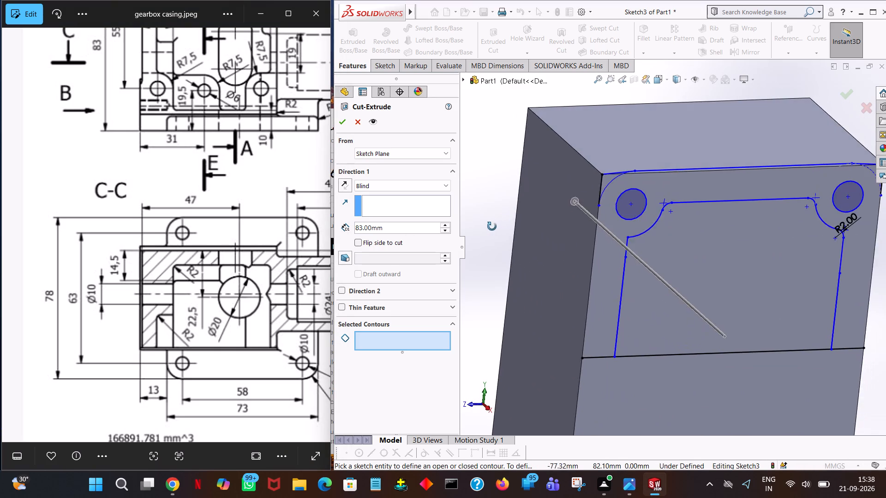
{"action": "middle_click_drag", "start_coordinate": [492, 226], "coordinate": [481, 214]}
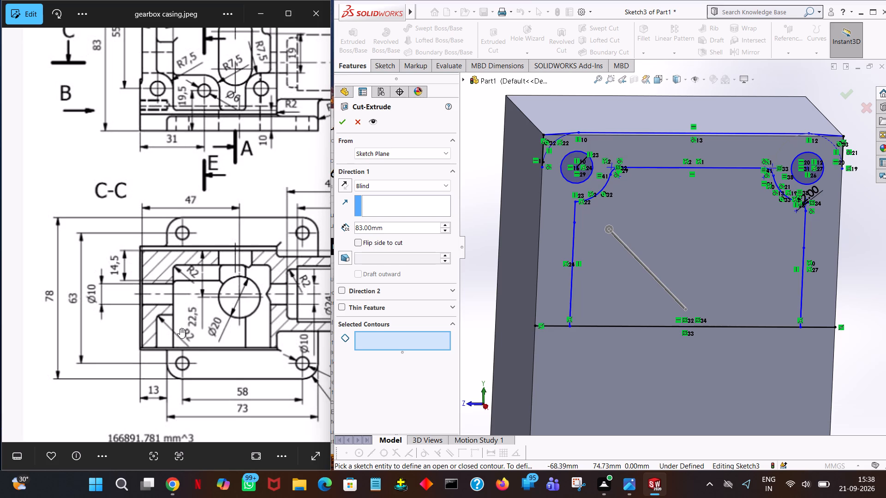
{"action": "middle_click_drag", "start_coordinate": [174, 331], "coordinate": [167, 332]}
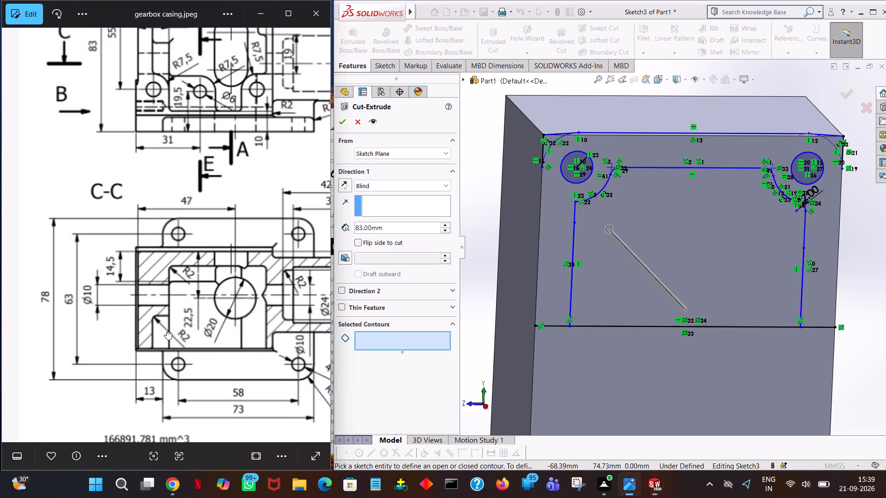
{"action": "middle_click_drag", "start_coordinate": [167, 332], "coordinate": [92, 328]}
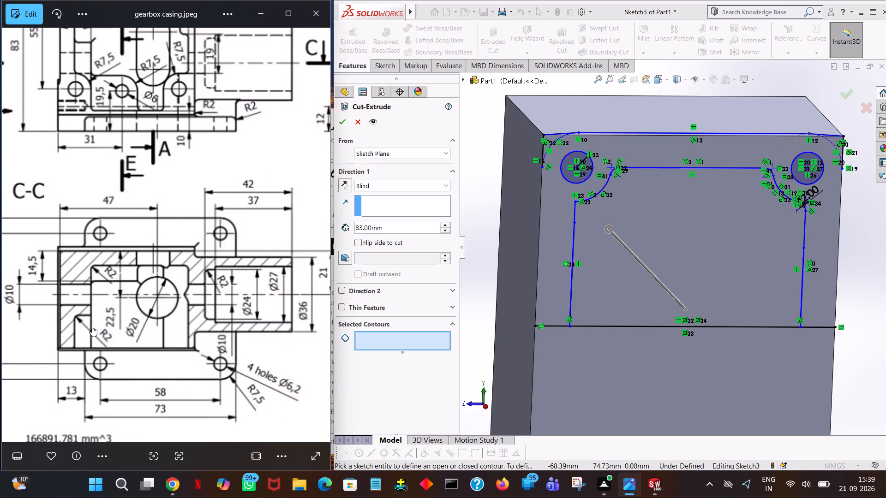
{"action": "middle_click_drag", "start_coordinate": [92, 328], "coordinate": [92, 329]}
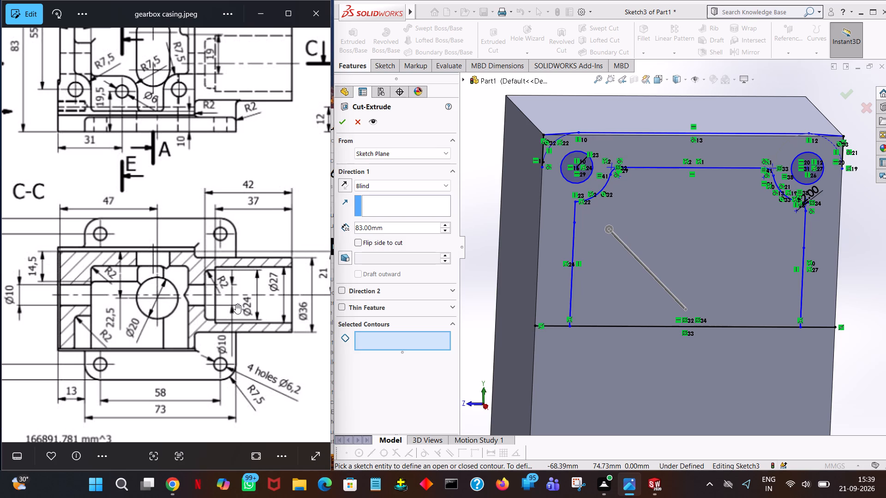
{"action": "left_click_drag", "start_coordinate": [263, 305], "coordinate": [83, 349]}
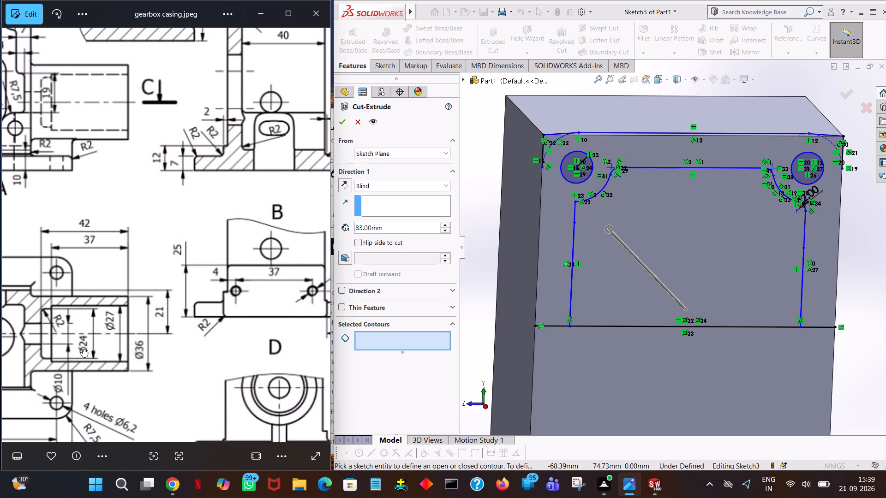
{"action": "left_click_drag", "start_coordinate": [83, 349], "coordinate": [56, 357]}
{"action": "left_click_drag", "start_coordinate": [212, 268], "coordinate": [121, 391]}
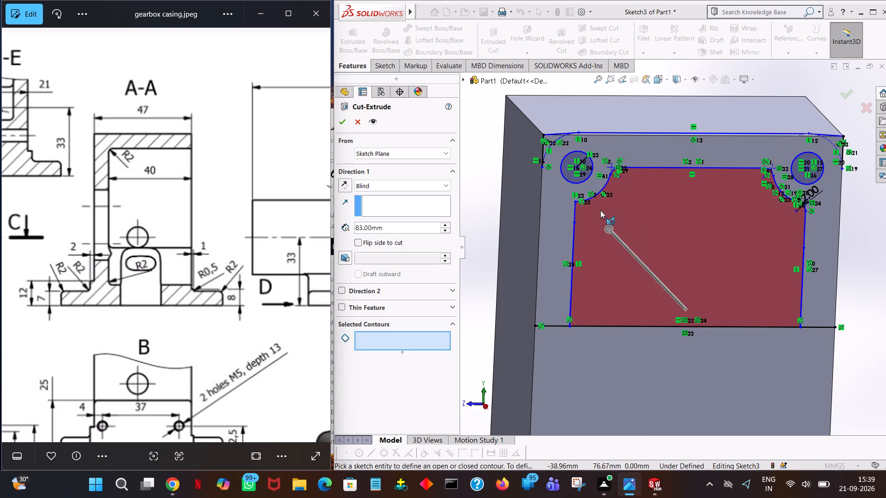
Cut-extrude the central cavity region and the two small regions outside the upper corner arcs to a blind depth of 40 mm.
{"action": "left_click", "coordinate": [635, 213]}
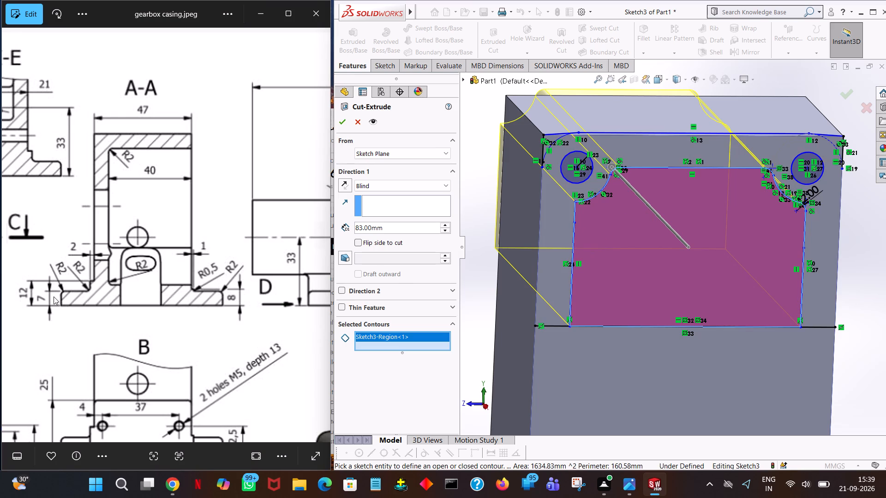
{"action": "left_click_drag", "start_coordinate": [169, 318], "coordinate": [0, 194]}
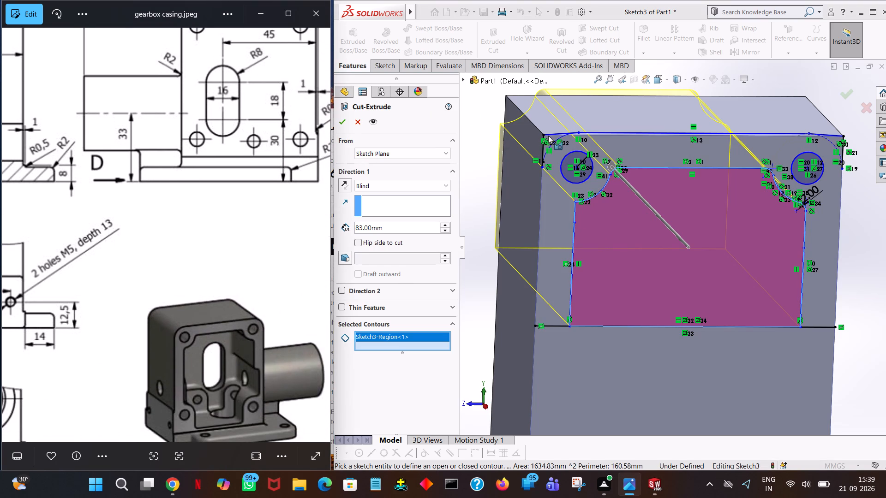
{"action": "left_click", "coordinate": [552, 138]}
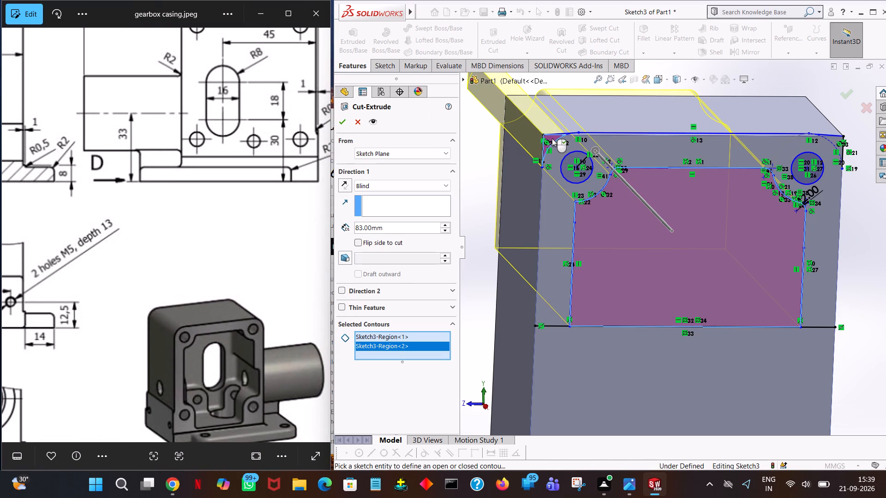
{"action": "left_click", "coordinate": [836, 139]}
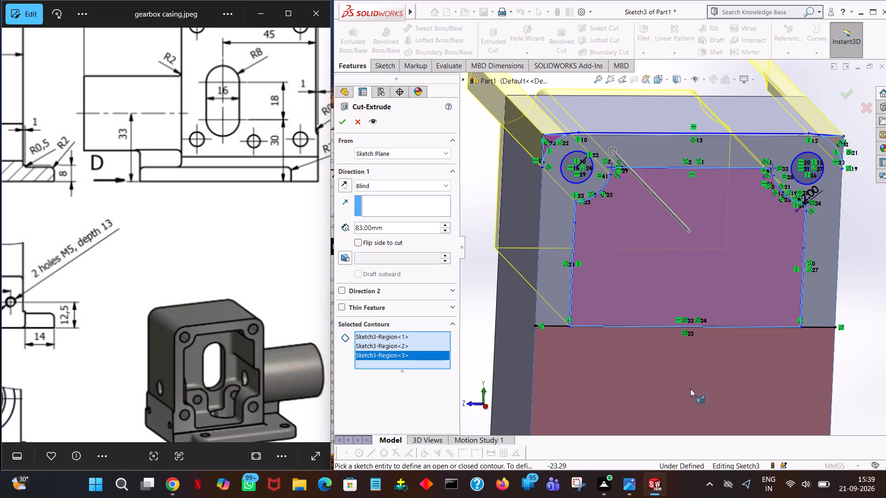
{"action": "middle_click_drag", "start_coordinate": [728, 395], "coordinate": [727, 367]}
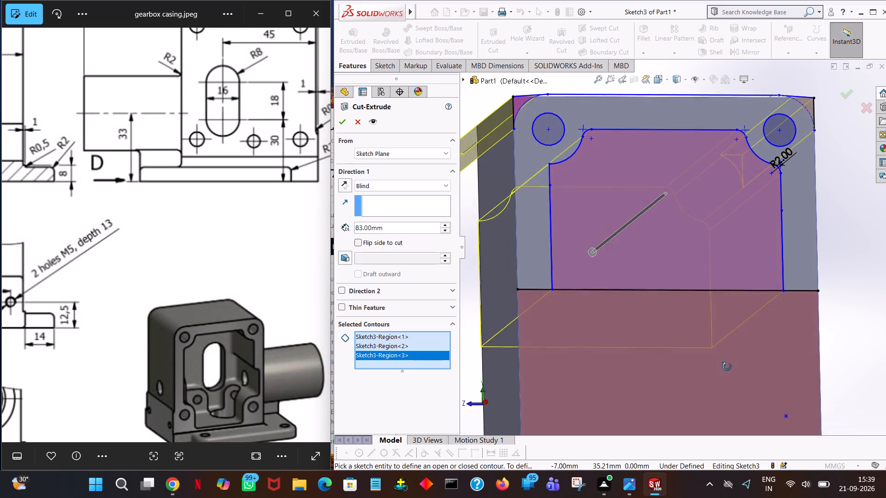
{"action": "middle_click_drag", "start_coordinate": [727, 367], "coordinate": [709, 374]}
{"action": "middle_click_drag", "start_coordinate": [714, 374], "coordinate": [720, 376]}
{"action": "middle_click_drag", "start_coordinate": [721, 376], "coordinate": [726, 381]}
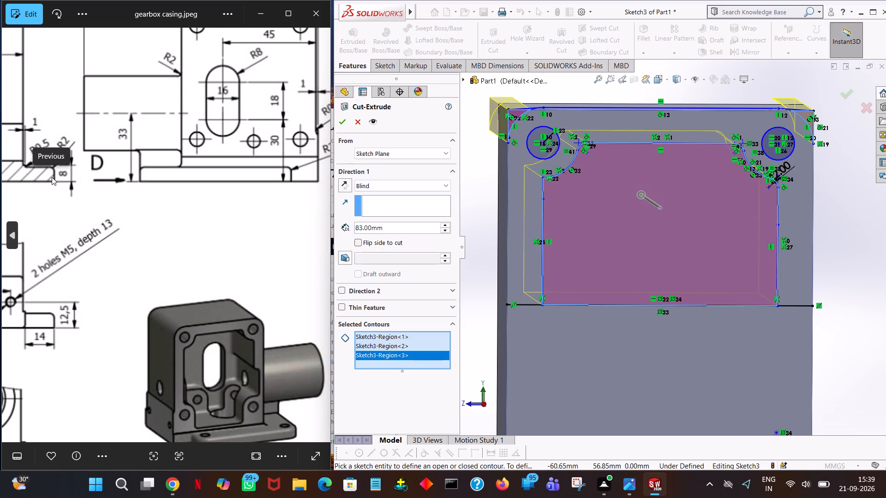
{"action": "double_click", "coordinate": [393, 227]}
{"action": "type", "text": "40"}
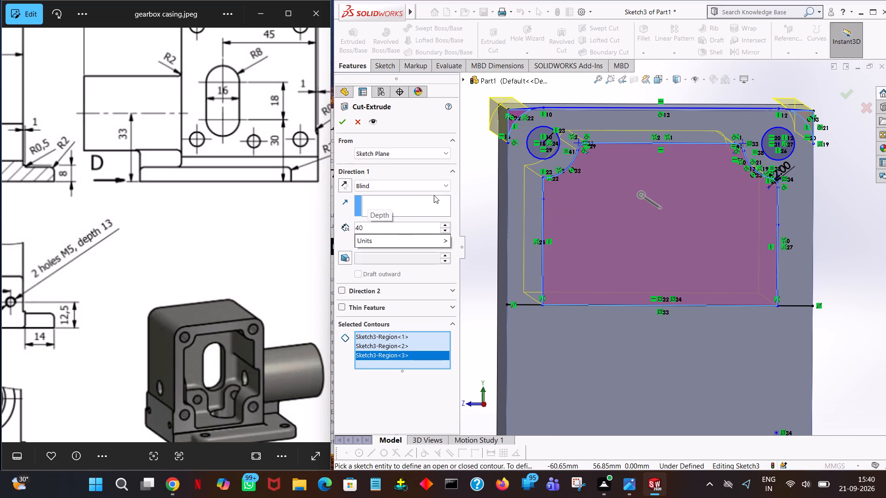
{"action": "left_click", "coordinate": [473, 186]}
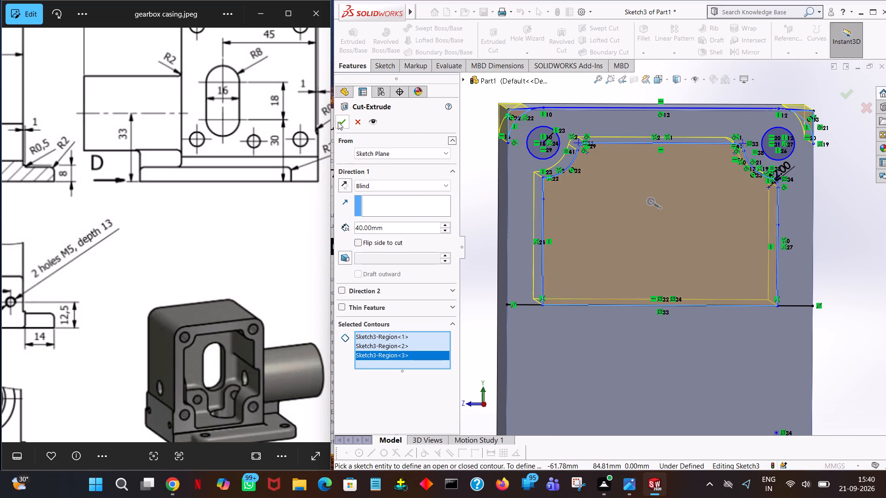
{"action": "left_click", "coordinate": [339, 123]}
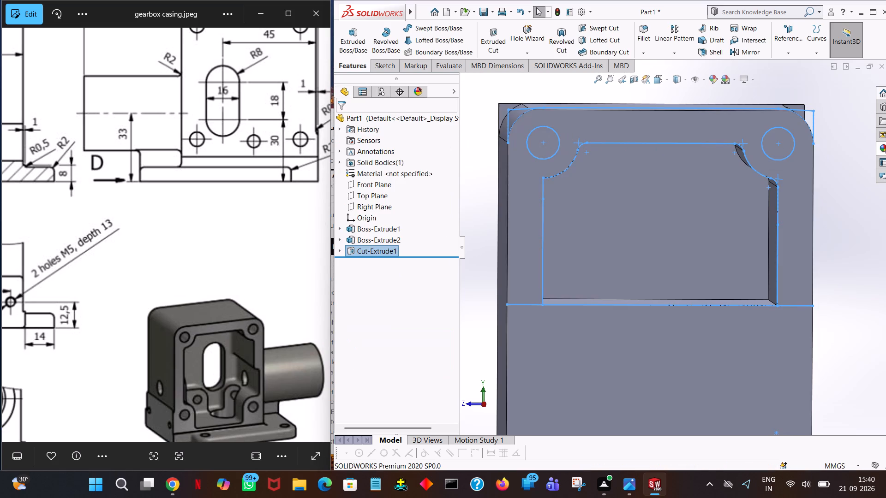
{"action": "middle_click_drag", "start_coordinate": [698, 224], "coordinate": [707, 225]}
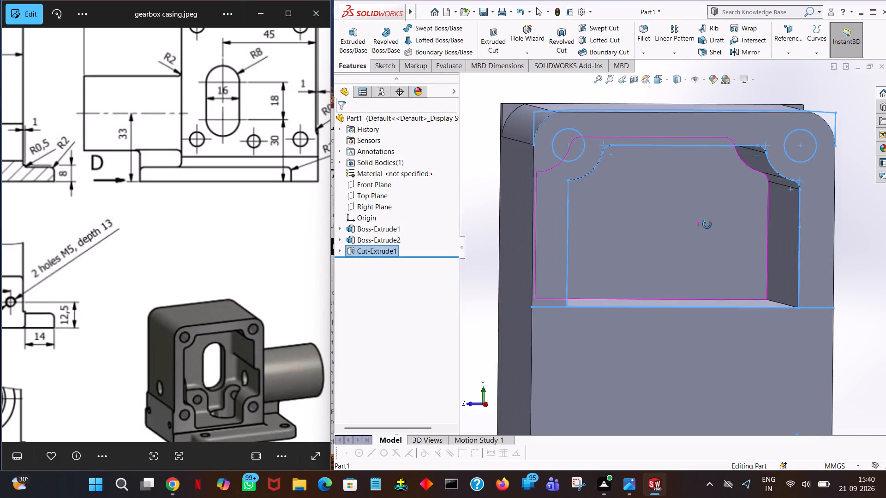
{"action": "middle_click_drag", "start_coordinate": [707, 225], "coordinate": [699, 234]}
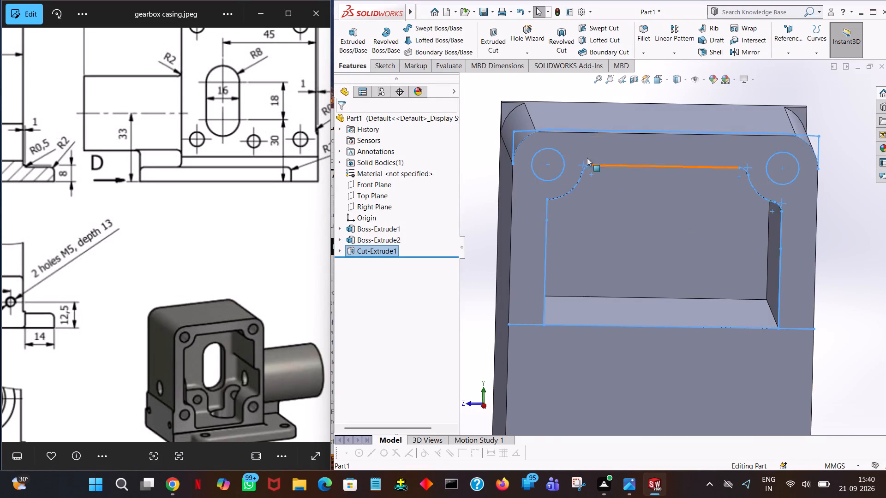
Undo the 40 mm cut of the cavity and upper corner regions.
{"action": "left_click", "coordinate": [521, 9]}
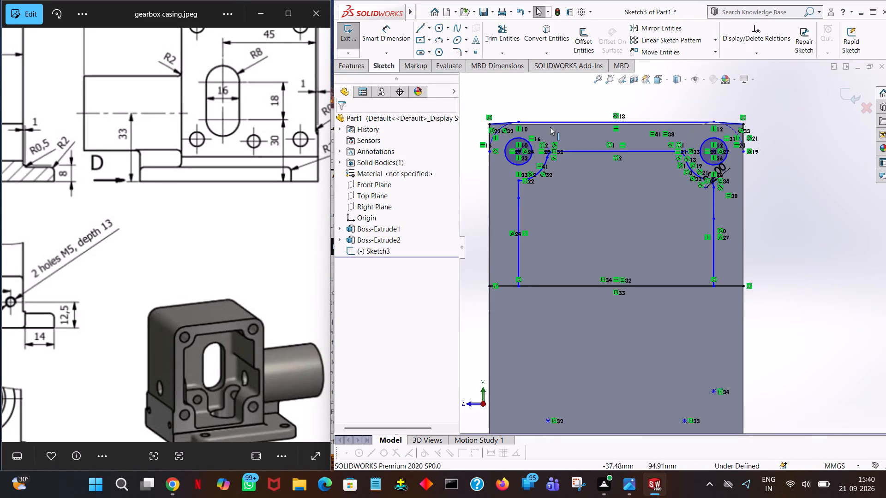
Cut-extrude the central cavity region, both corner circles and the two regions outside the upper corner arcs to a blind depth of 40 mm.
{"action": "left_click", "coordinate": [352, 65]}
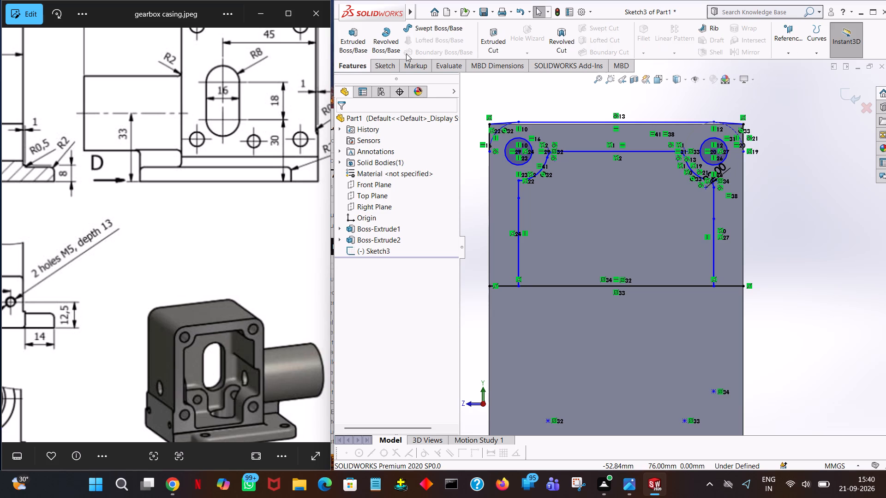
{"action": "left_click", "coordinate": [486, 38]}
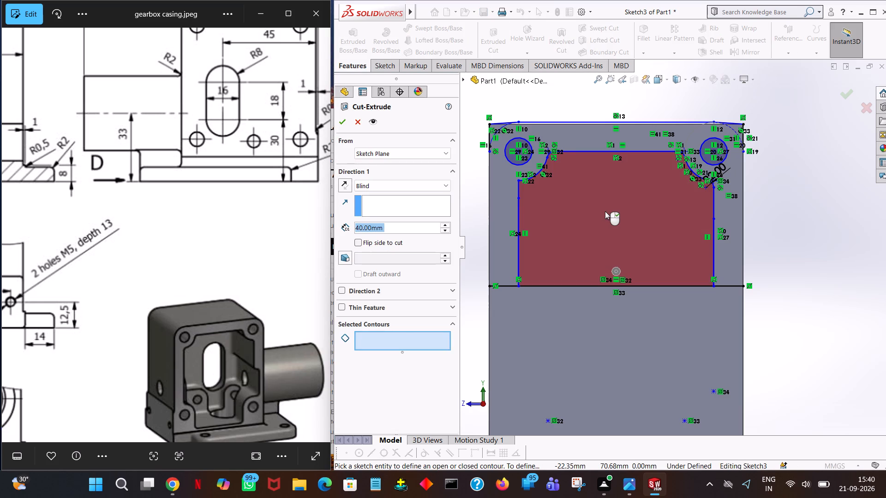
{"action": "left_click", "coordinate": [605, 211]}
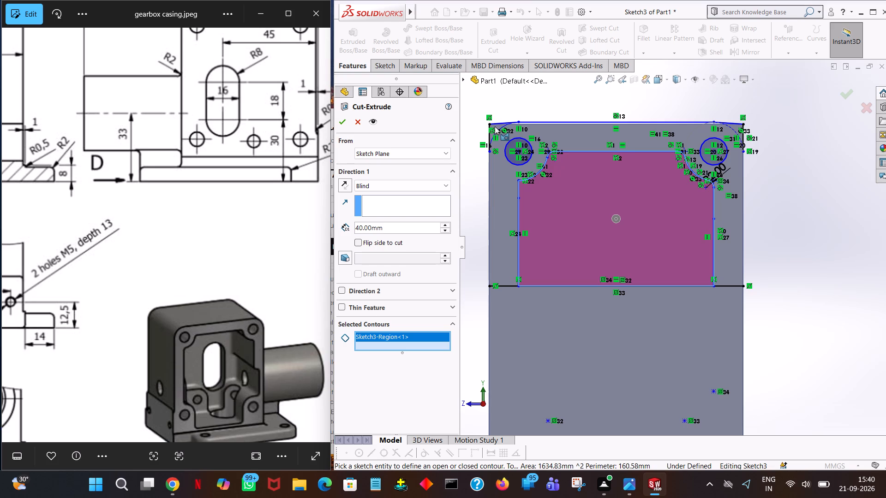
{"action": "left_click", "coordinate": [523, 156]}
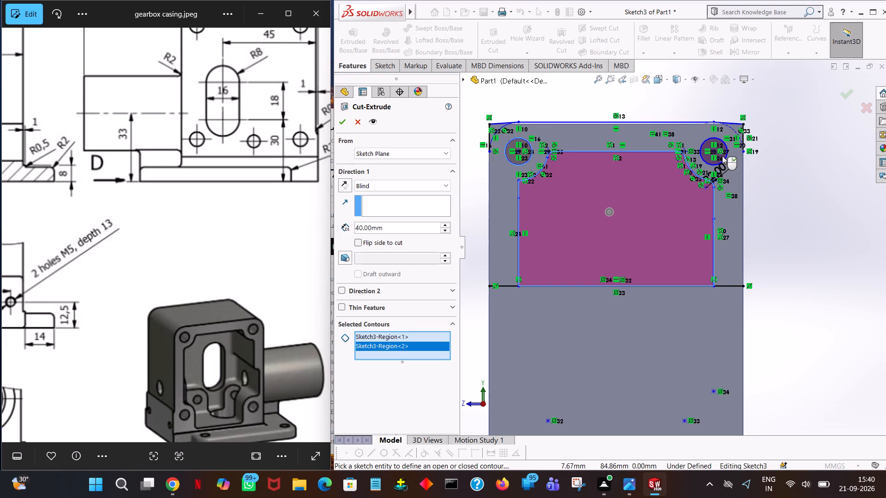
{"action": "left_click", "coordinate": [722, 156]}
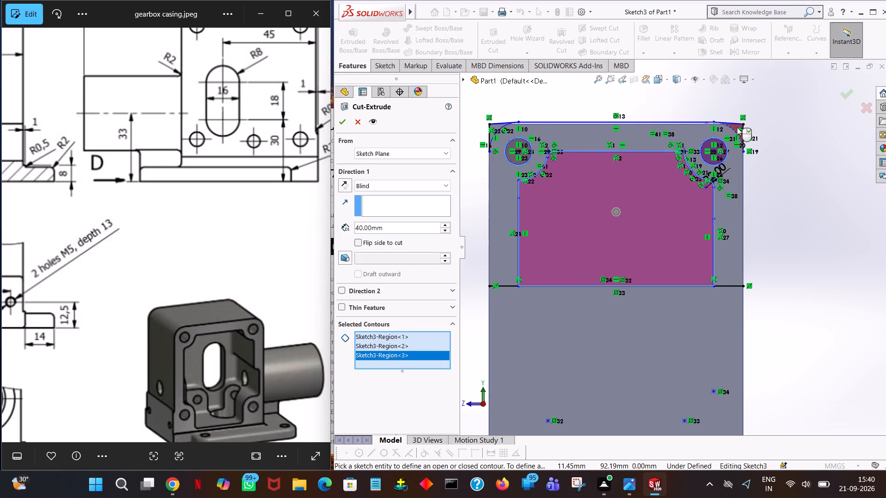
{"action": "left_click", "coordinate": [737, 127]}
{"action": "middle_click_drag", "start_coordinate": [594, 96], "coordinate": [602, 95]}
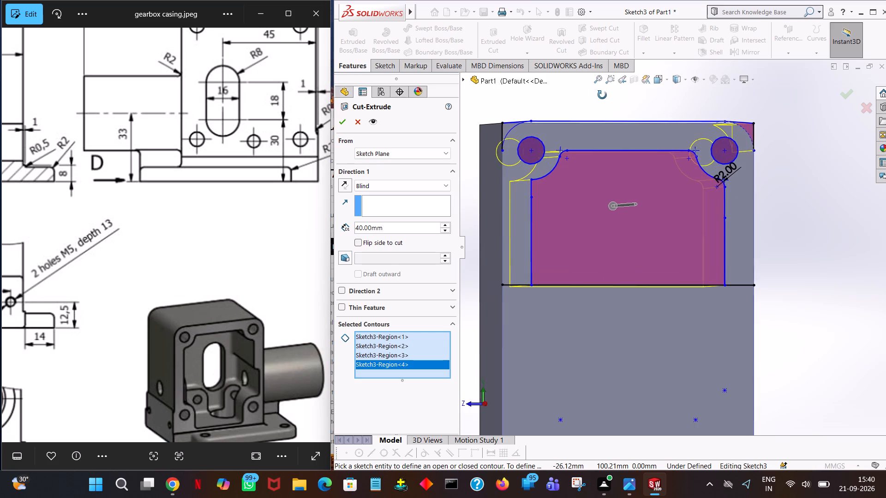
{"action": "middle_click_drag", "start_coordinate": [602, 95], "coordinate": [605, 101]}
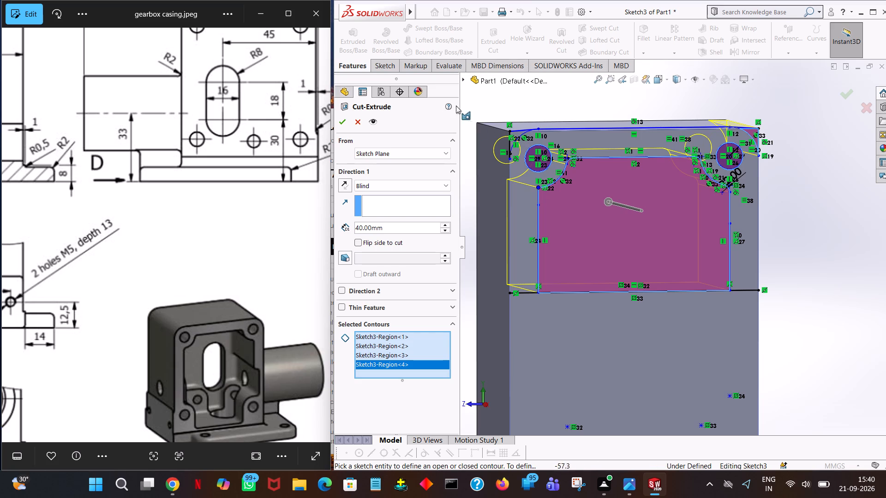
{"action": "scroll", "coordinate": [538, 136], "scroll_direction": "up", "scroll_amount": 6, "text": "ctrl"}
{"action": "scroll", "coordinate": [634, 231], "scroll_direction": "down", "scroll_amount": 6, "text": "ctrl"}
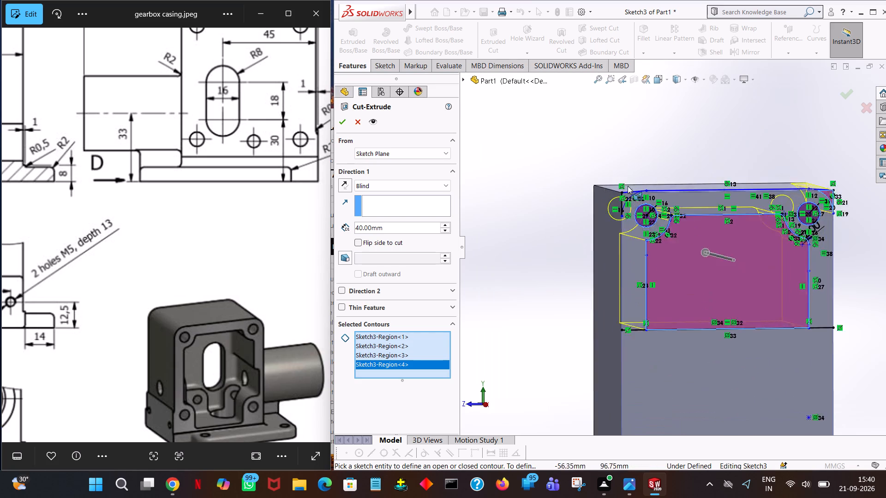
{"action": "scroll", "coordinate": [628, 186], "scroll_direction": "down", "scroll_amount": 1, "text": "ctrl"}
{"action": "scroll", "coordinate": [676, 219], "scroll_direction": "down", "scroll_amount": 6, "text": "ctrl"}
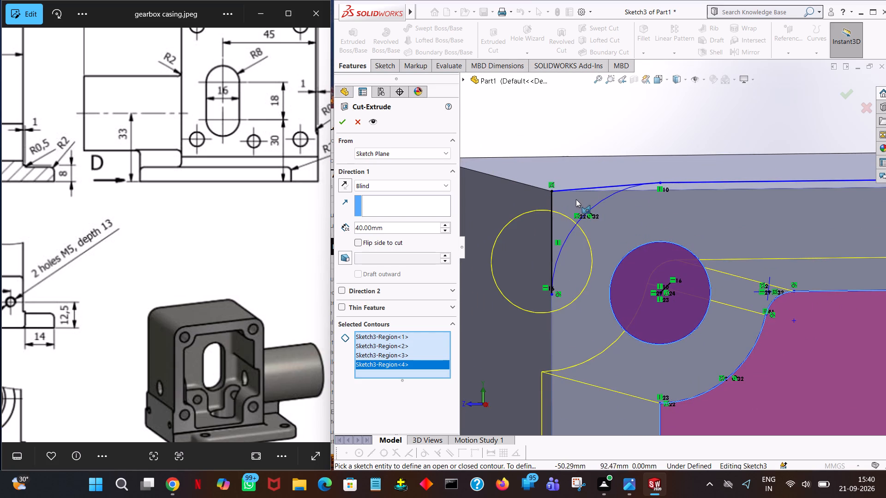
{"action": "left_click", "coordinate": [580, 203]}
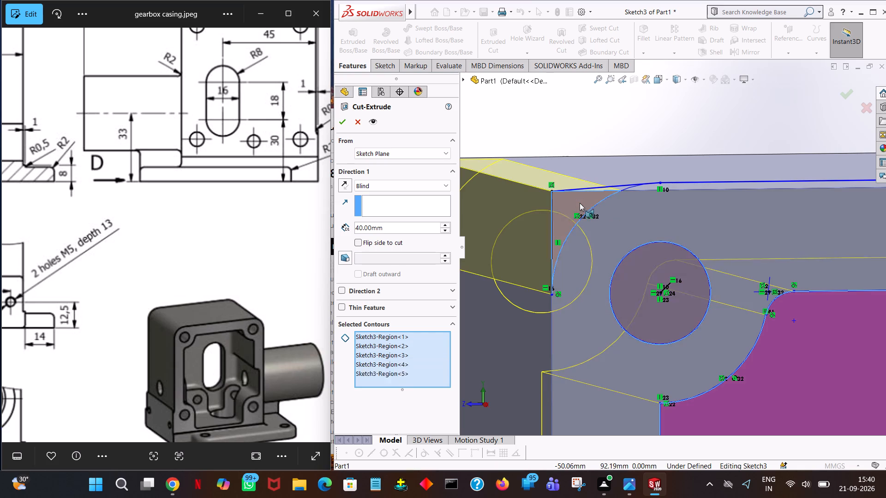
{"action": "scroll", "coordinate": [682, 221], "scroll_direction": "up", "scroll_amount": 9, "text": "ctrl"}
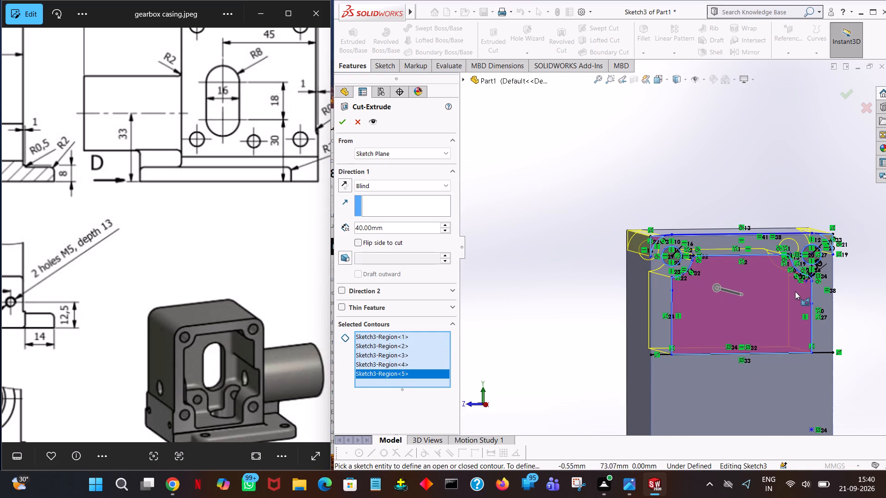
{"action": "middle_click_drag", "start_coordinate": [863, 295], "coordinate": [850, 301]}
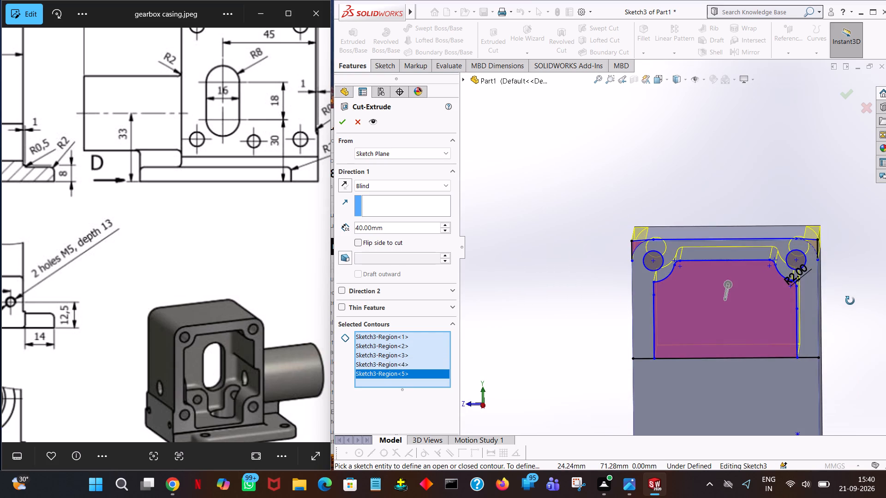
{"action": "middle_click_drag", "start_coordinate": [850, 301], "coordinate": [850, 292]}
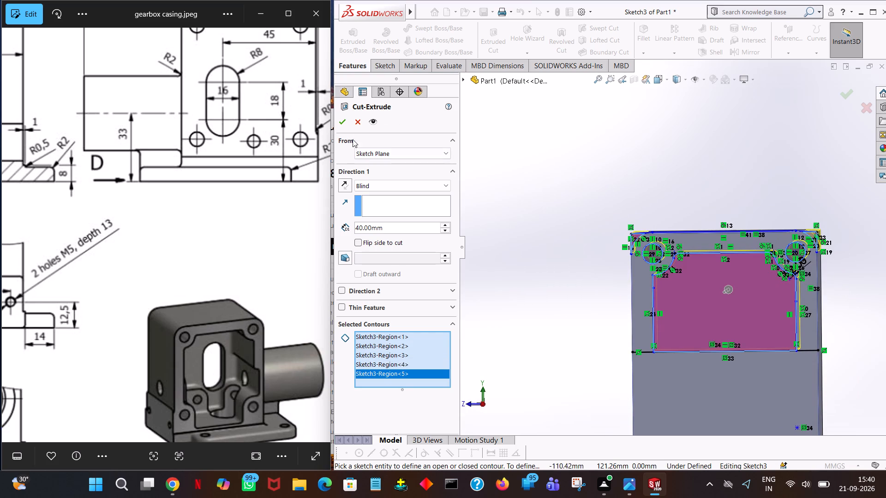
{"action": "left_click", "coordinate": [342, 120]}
Examine the cavity, corner holes and rounded upper corners of the casing block from several angles.
{"action": "left_click", "coordinate": [680, 160]}
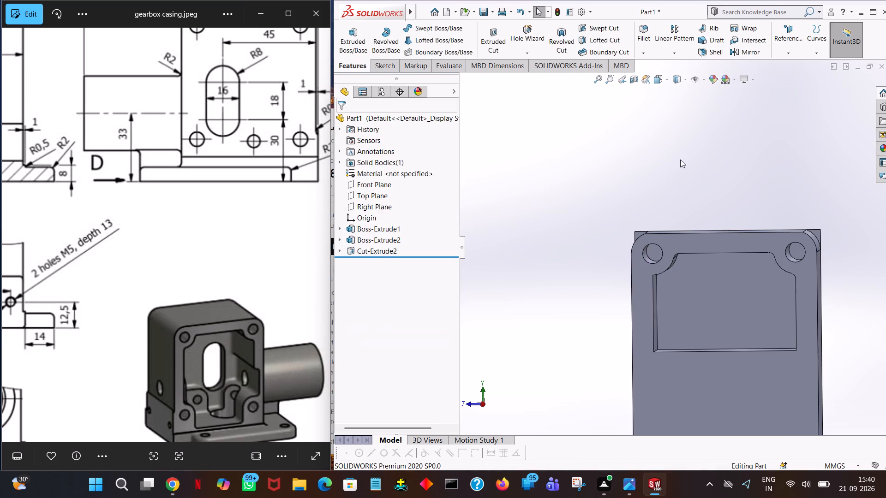
{"action": "middle_click_drag", "start_coordinate": [685, 160], "coordinate": [578, 174]}
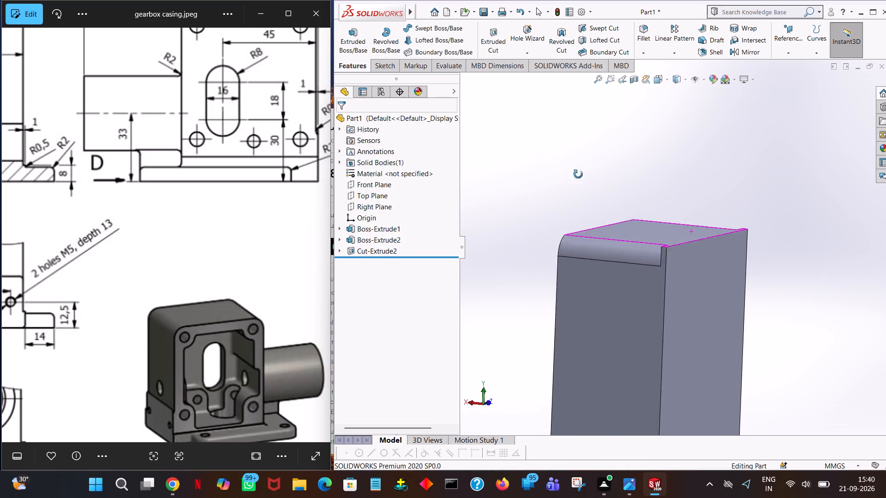
{"action": "middle_click_drag", "start_coordinate": [578, 174], "coordinate": [682, 199]}
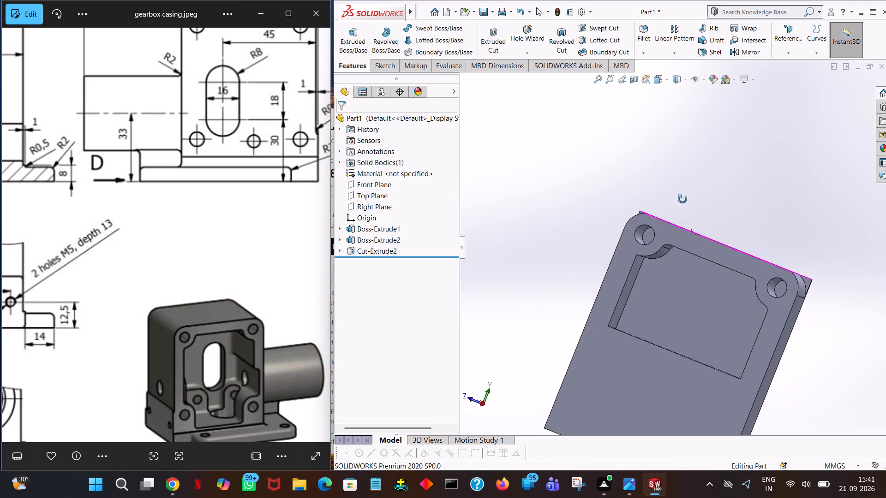
{"action": "middle_click_drag", "start_coordinate": [682, 199], "coordinate": [674, 208]}
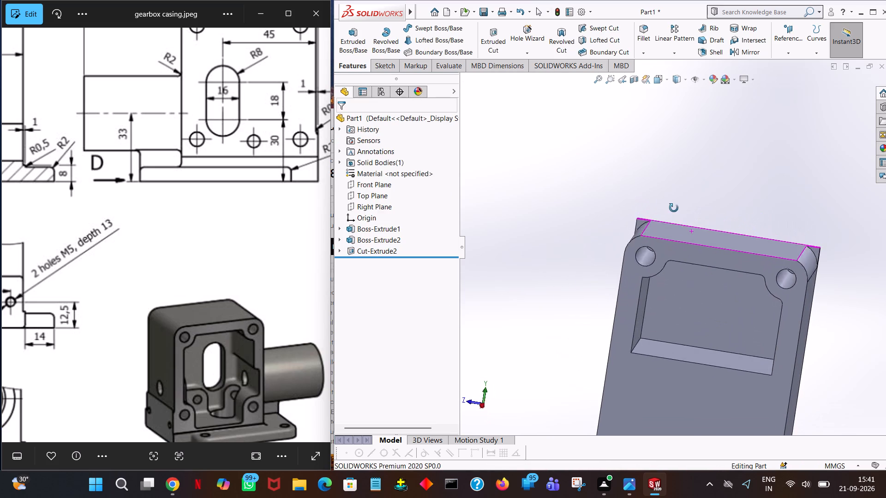
{"action": "middle_click_drag", "start_coordinate": [674, 208], "coordinate": [675, 203]}
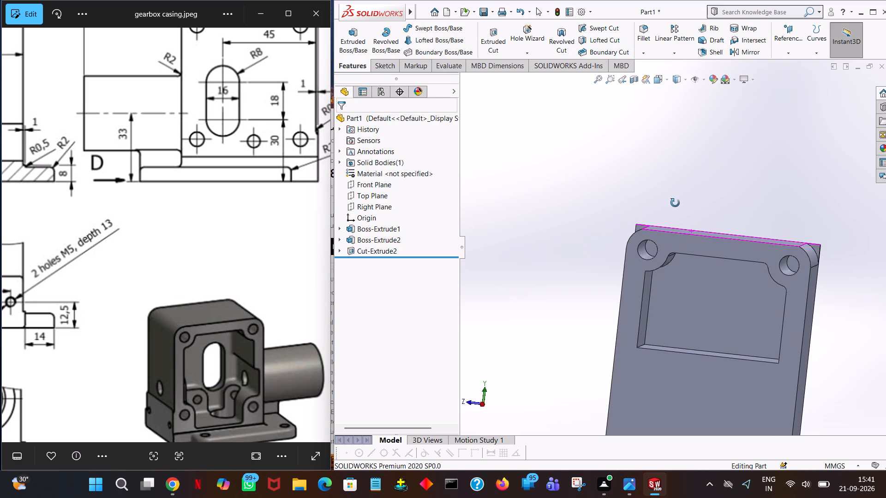
{"action": "middle_click_drag", "start_coordinate": [675, 203], "coordinate": [677, 198]}
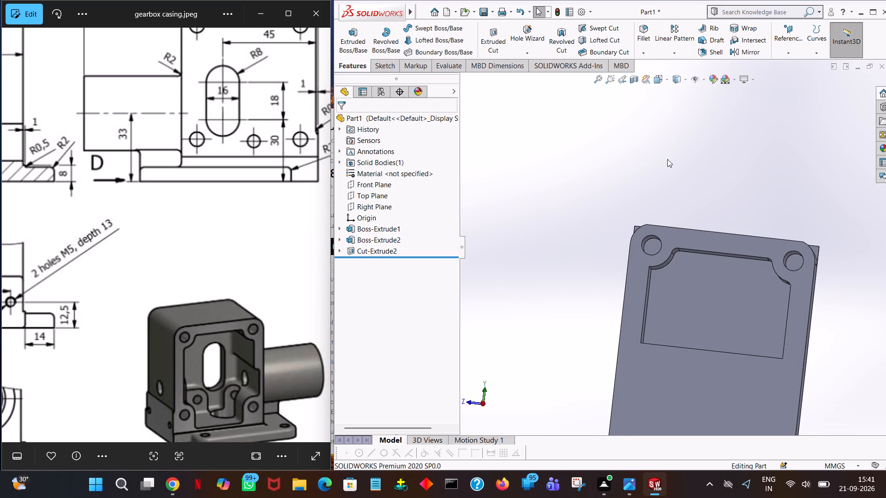
{"action": "middle_click_drag", "start_coordinate": [688, 162], "coordinate": [708, 198]}
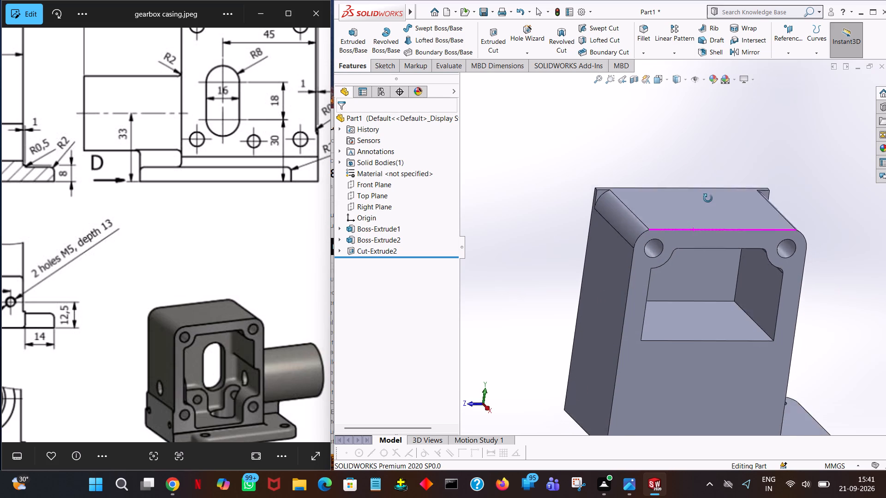
{"action": "middle_click_drag", "start_coordinate": [708, 198], "coordinate": [706, 208]}
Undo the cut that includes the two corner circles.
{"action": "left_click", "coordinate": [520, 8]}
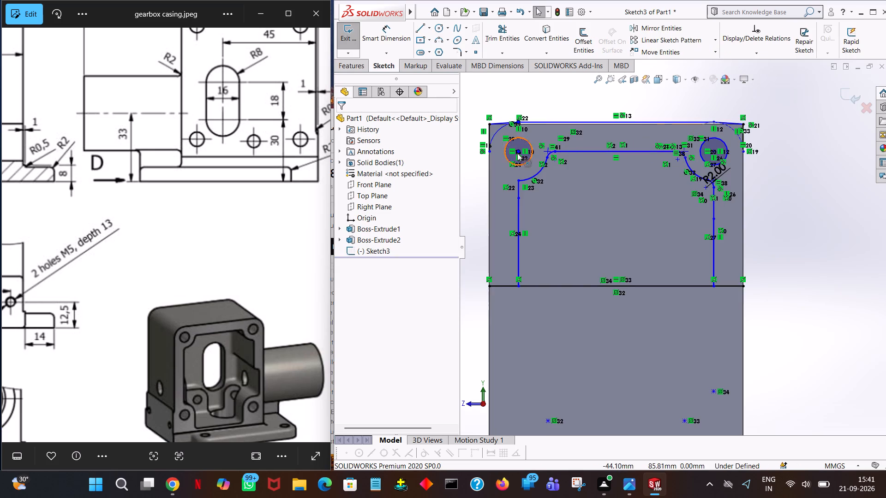
Start an Extruded Cut of the two outer corner regions and central cavity region, with a second direction enabled and first-direction blind depth of 100 mm.
{"action": "middle_click", "coordinate": [558, 103]}
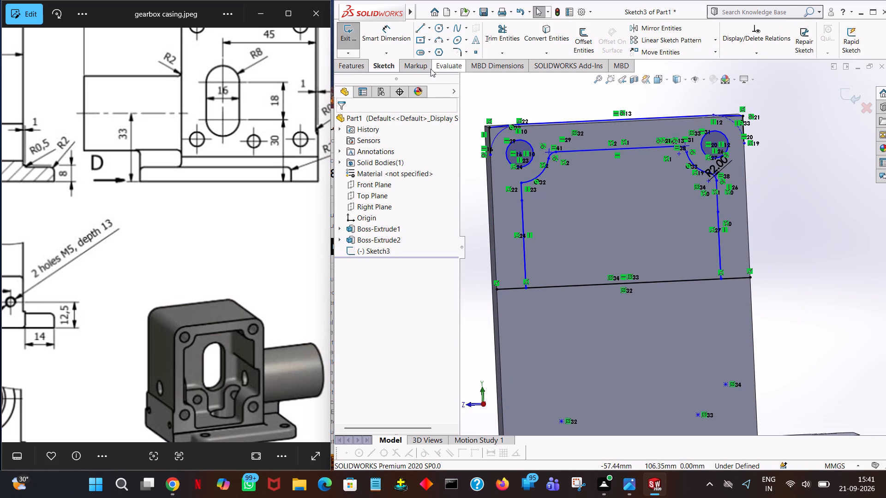
{"action": "left_click", "coordinate": [342, 65]}
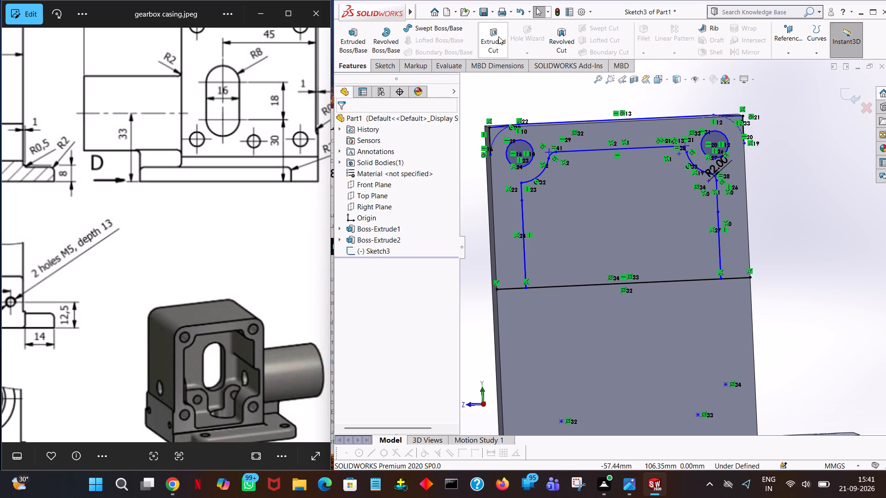
{"action": "left_click", "coordinate": [498, 36]}
{"action": "left_click", "coordinate": [494, 134]}
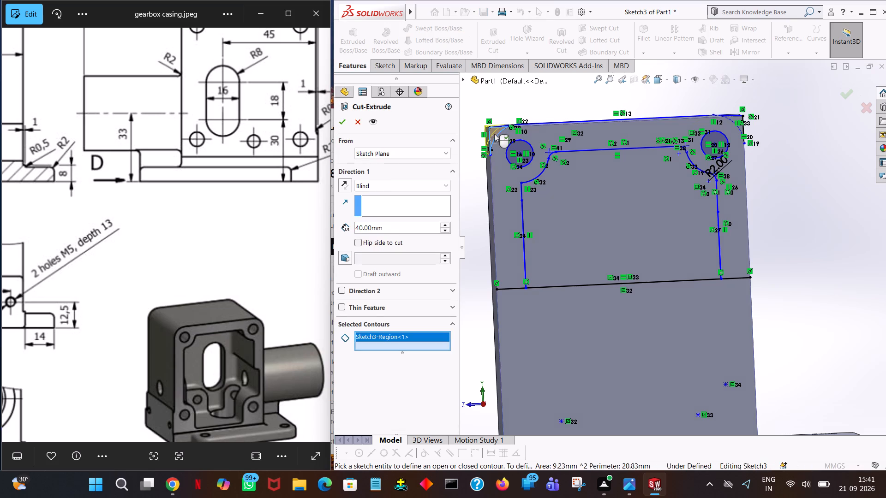
{"action": "left_click", "coordinate": [740, 119]}
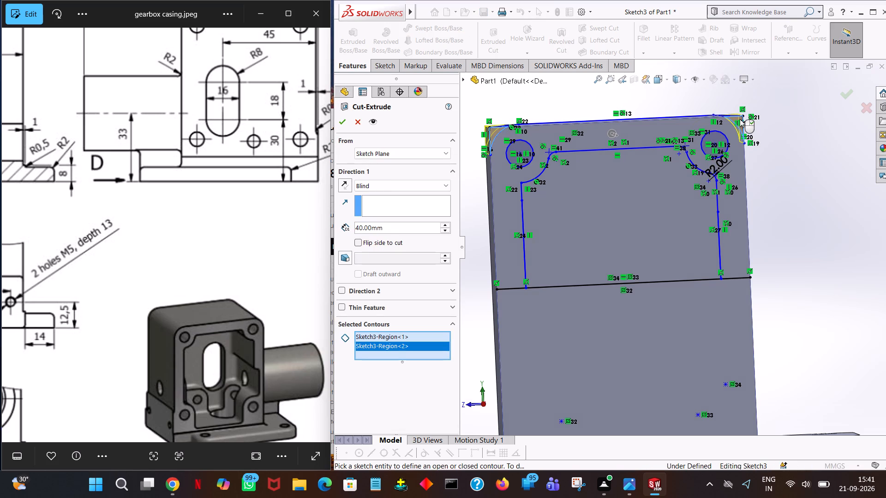
{"action": "left_click", "coordinate": [340, 290]}
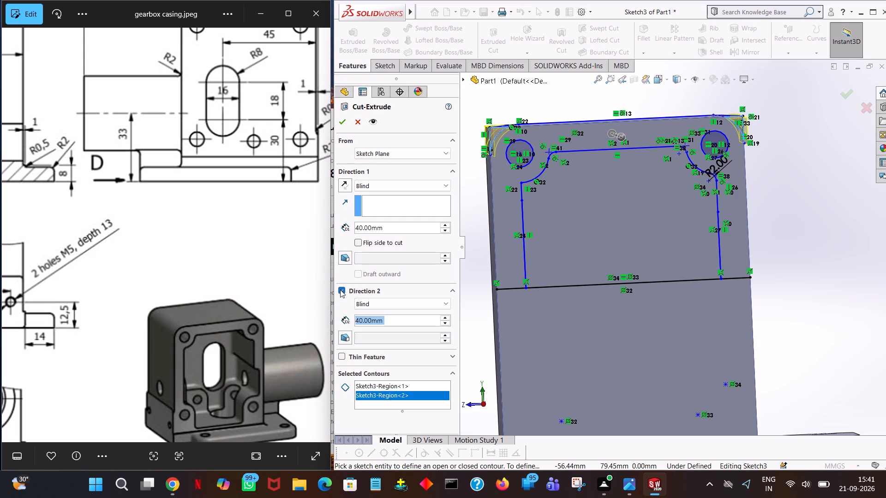
{"action": "left_click", "coordinate": [621, 208]}
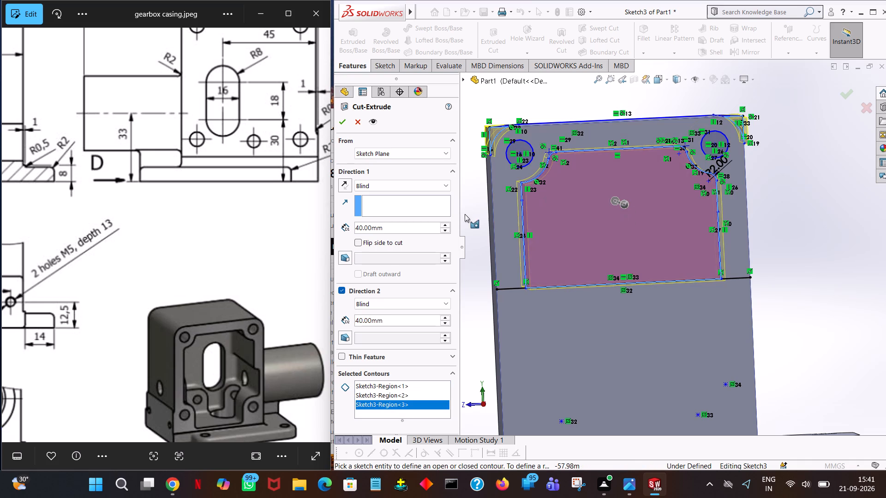
{"action": "left_click", "coordinate": [448, 226]}
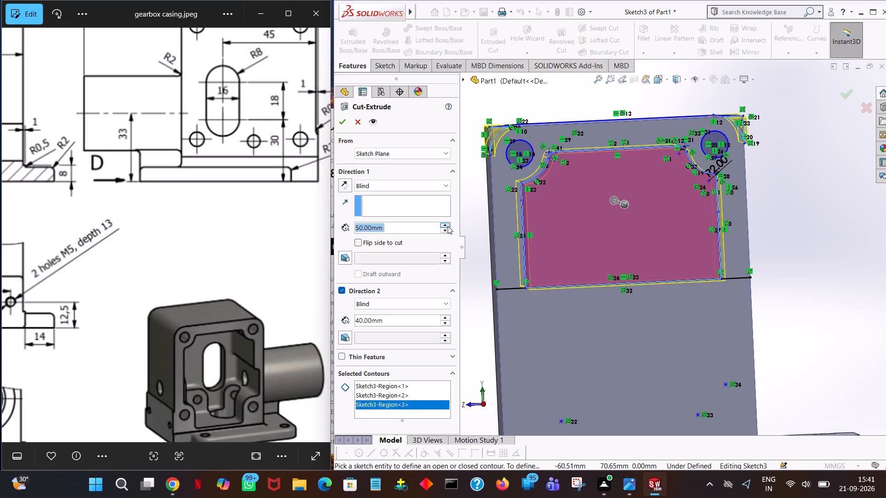
{"action": "left_click", "coordinate": [448, 226]}
{"action": "left_click", "coordinate": [448, 226]}
{"action": "left_click", "coordinate": [448, 226]}
{"action": "double_click", "coordinate": [448, 226]}
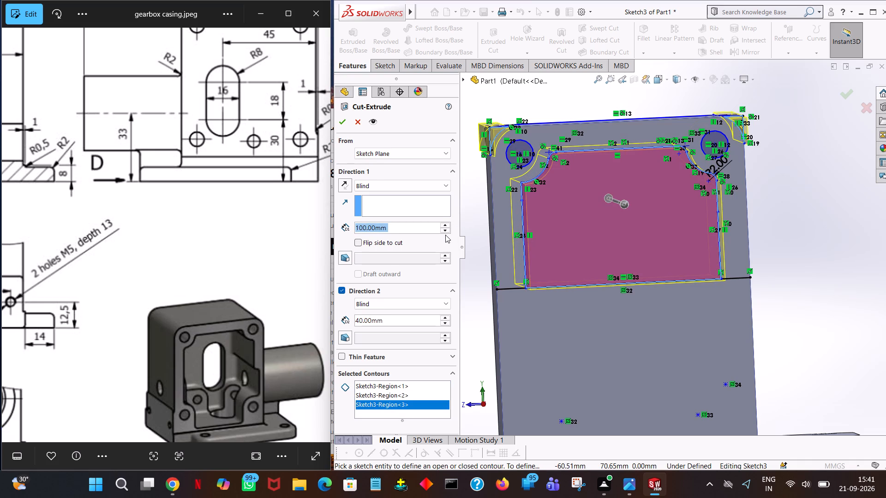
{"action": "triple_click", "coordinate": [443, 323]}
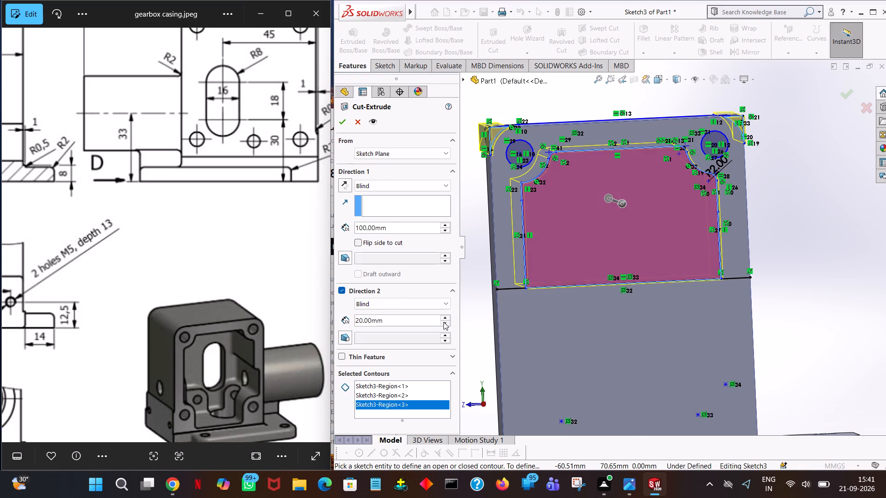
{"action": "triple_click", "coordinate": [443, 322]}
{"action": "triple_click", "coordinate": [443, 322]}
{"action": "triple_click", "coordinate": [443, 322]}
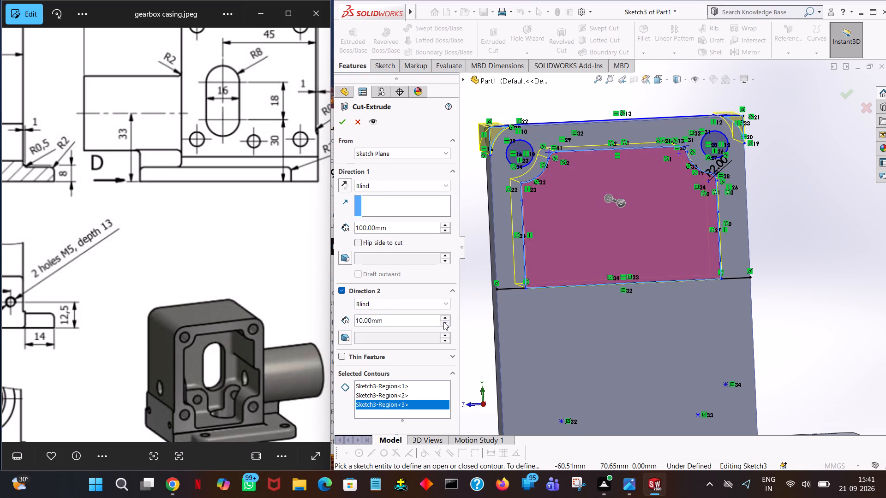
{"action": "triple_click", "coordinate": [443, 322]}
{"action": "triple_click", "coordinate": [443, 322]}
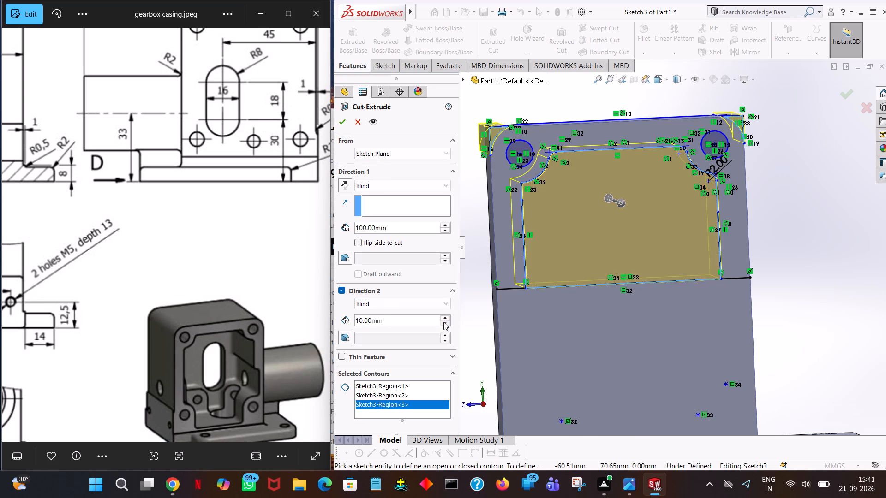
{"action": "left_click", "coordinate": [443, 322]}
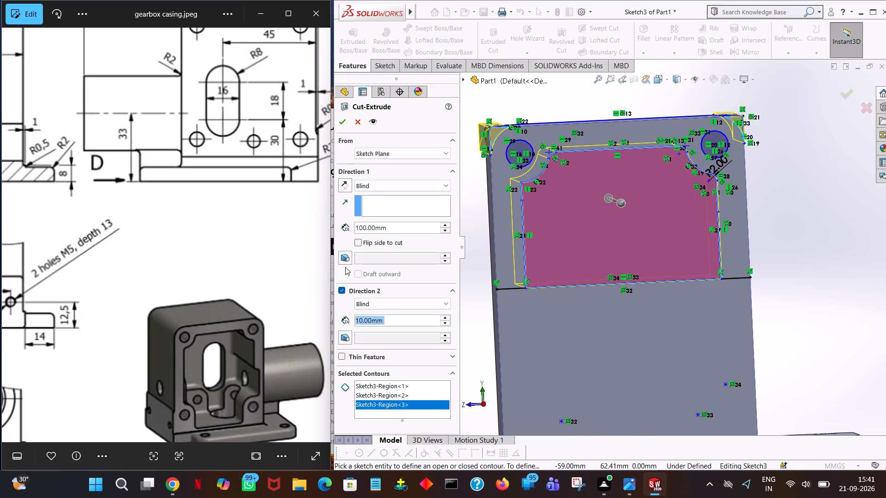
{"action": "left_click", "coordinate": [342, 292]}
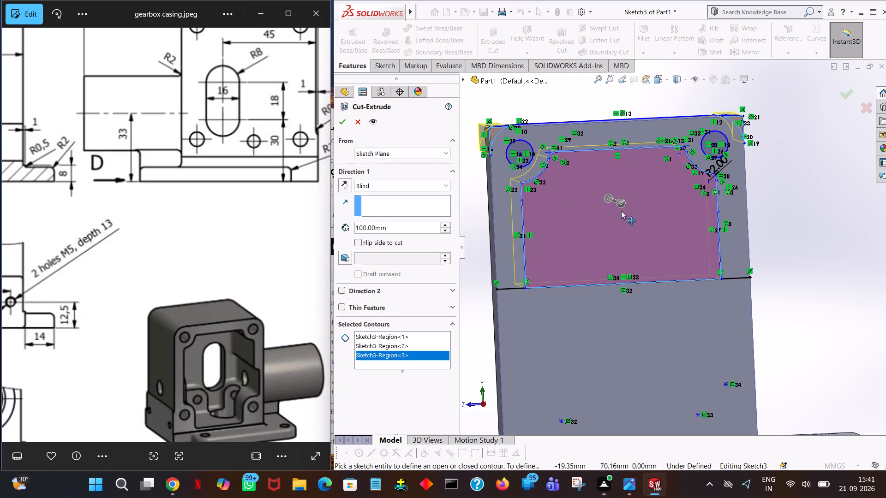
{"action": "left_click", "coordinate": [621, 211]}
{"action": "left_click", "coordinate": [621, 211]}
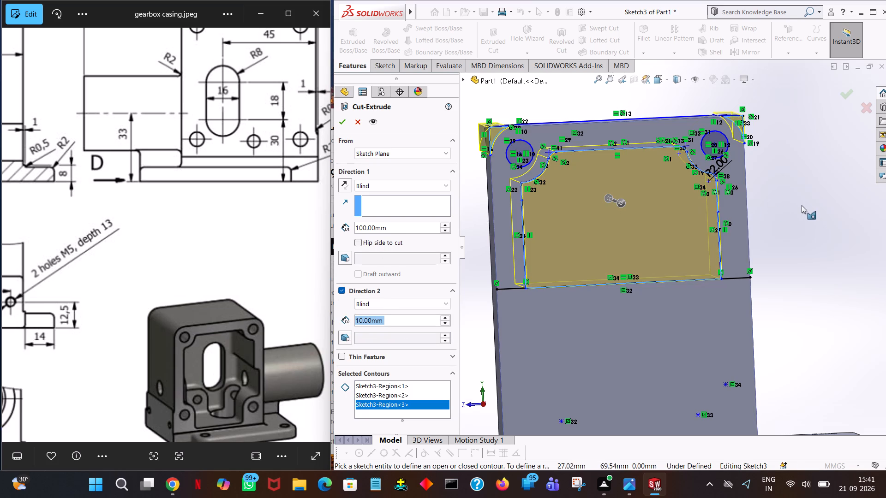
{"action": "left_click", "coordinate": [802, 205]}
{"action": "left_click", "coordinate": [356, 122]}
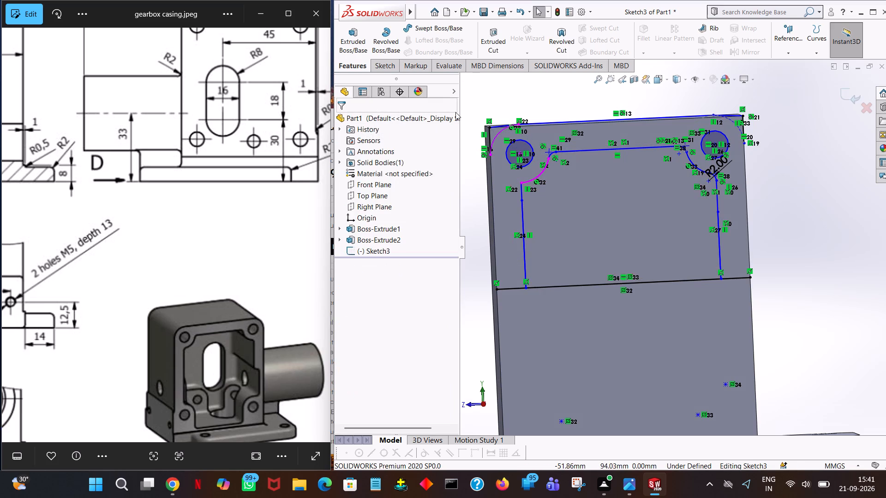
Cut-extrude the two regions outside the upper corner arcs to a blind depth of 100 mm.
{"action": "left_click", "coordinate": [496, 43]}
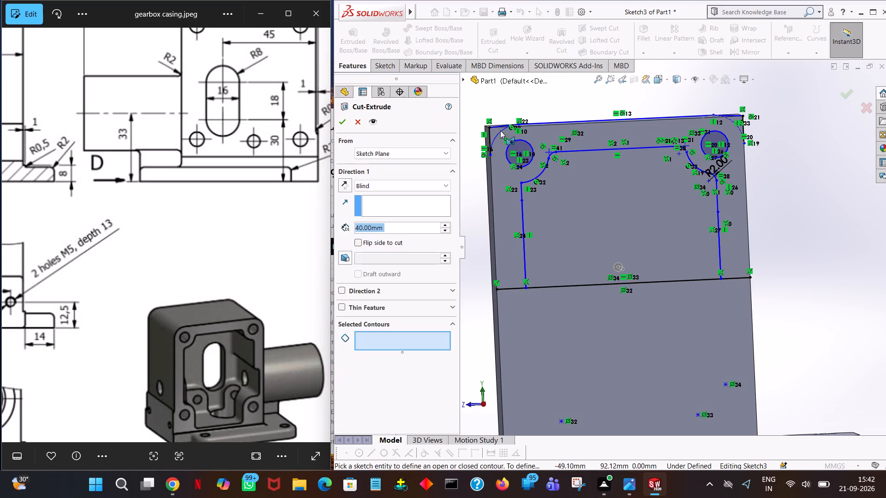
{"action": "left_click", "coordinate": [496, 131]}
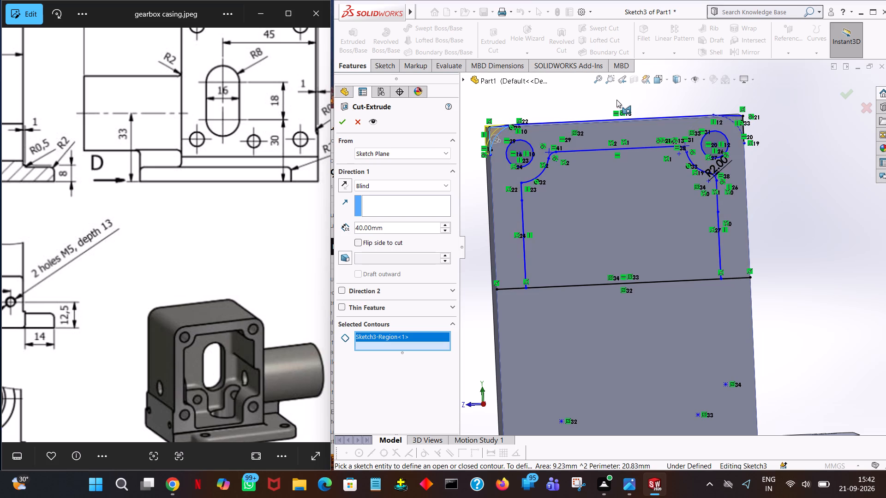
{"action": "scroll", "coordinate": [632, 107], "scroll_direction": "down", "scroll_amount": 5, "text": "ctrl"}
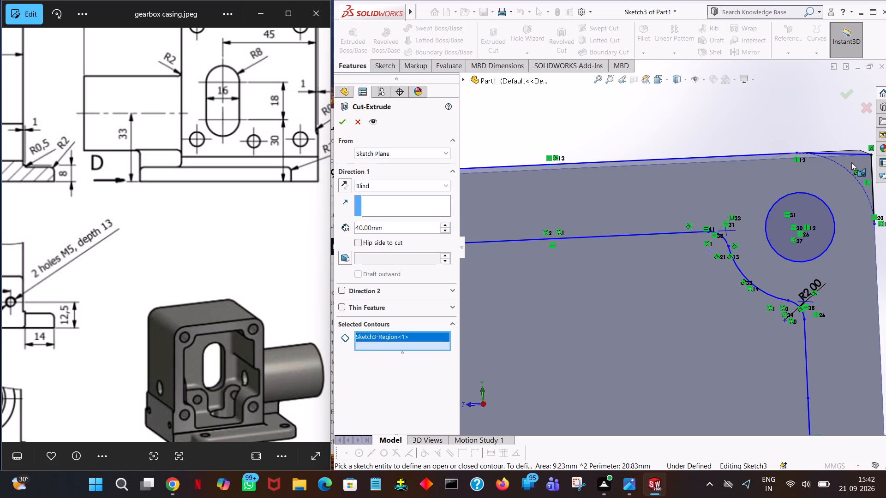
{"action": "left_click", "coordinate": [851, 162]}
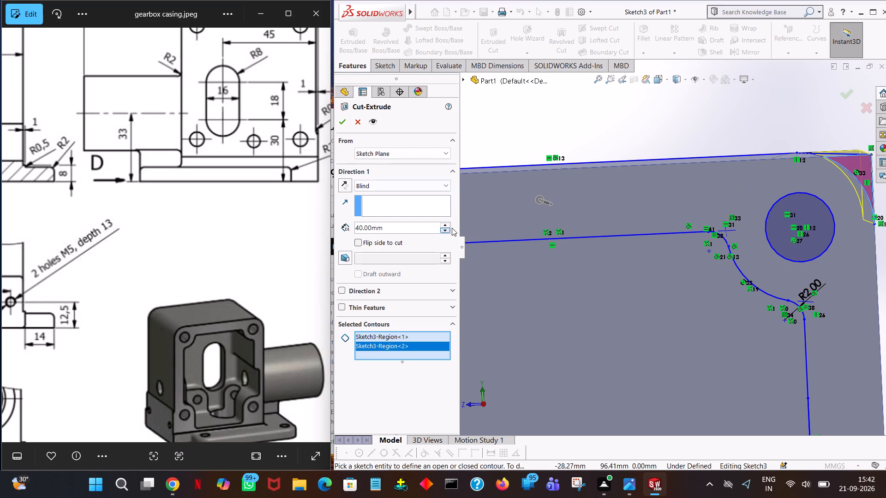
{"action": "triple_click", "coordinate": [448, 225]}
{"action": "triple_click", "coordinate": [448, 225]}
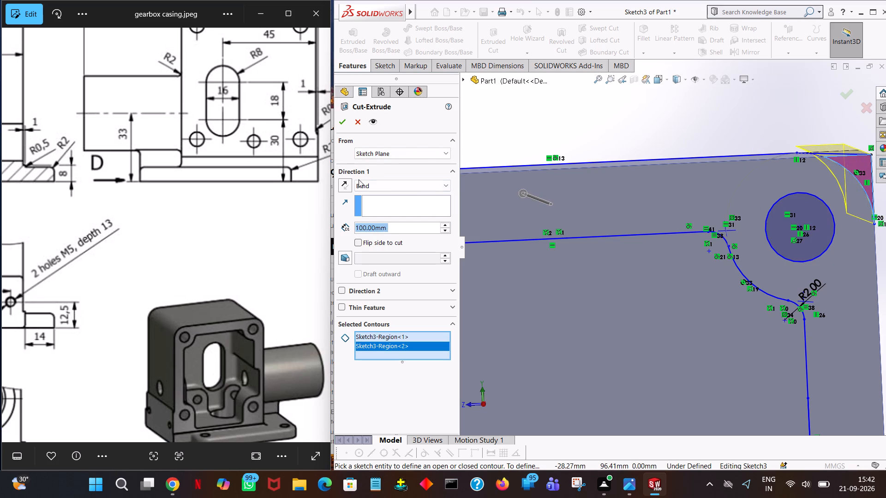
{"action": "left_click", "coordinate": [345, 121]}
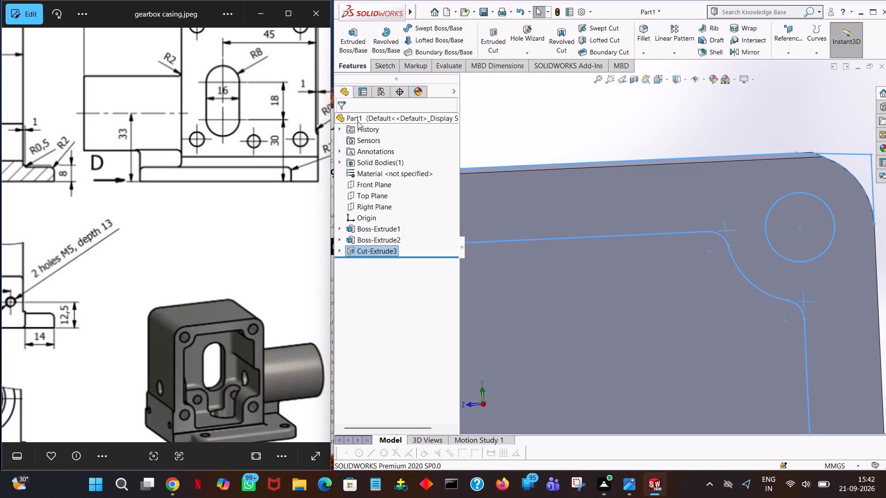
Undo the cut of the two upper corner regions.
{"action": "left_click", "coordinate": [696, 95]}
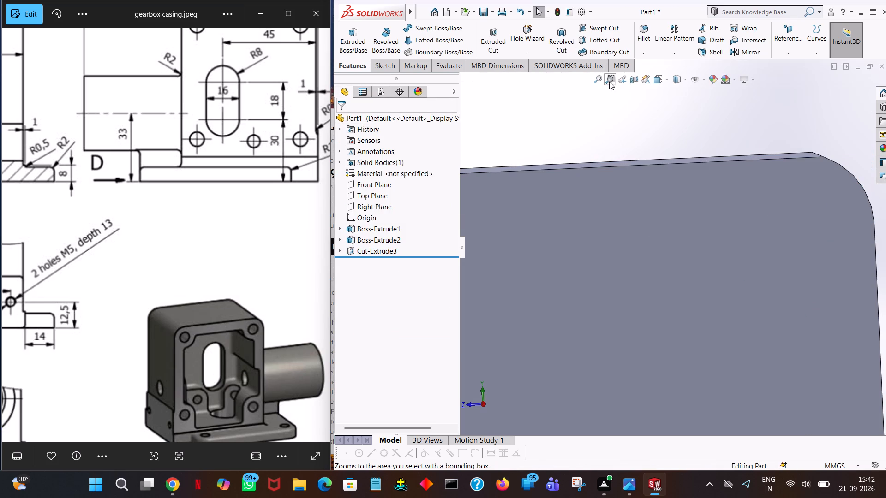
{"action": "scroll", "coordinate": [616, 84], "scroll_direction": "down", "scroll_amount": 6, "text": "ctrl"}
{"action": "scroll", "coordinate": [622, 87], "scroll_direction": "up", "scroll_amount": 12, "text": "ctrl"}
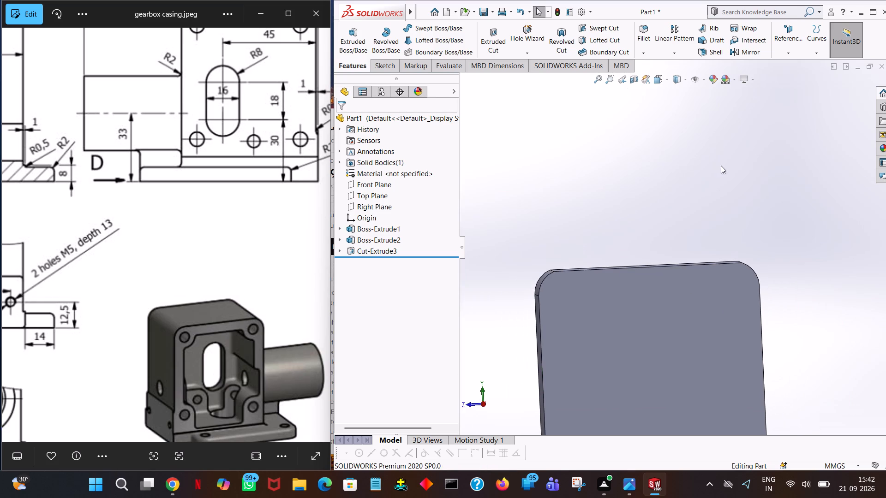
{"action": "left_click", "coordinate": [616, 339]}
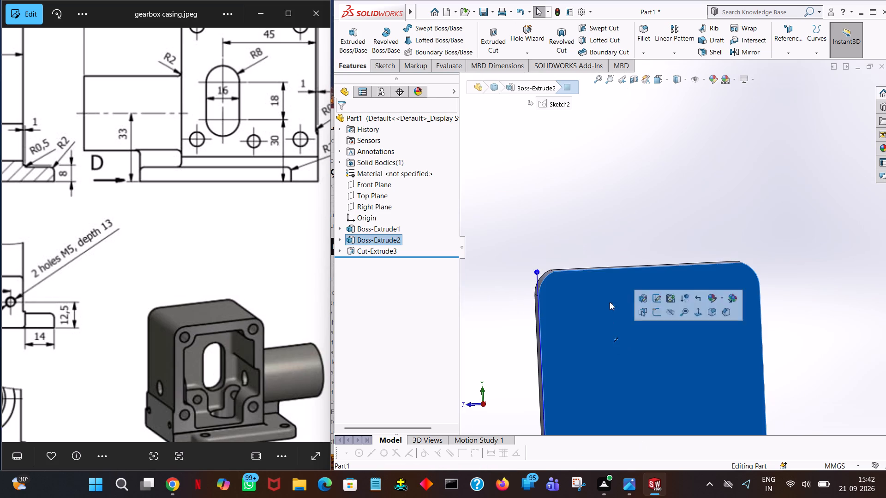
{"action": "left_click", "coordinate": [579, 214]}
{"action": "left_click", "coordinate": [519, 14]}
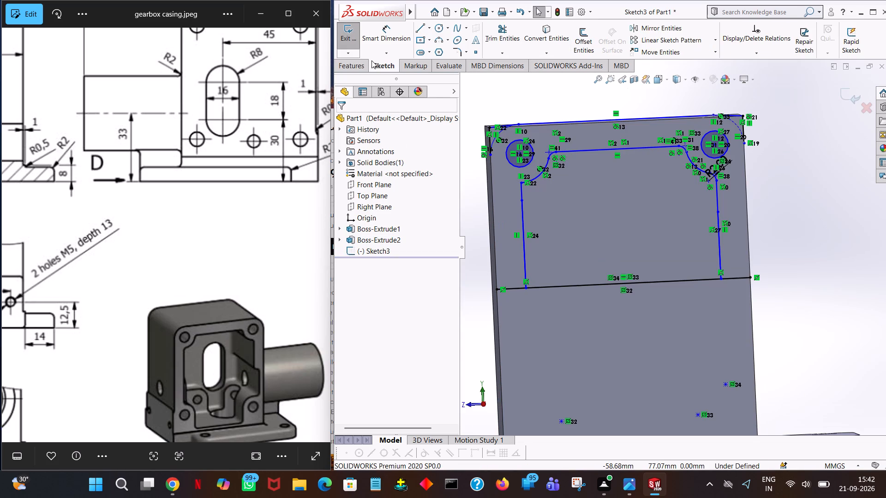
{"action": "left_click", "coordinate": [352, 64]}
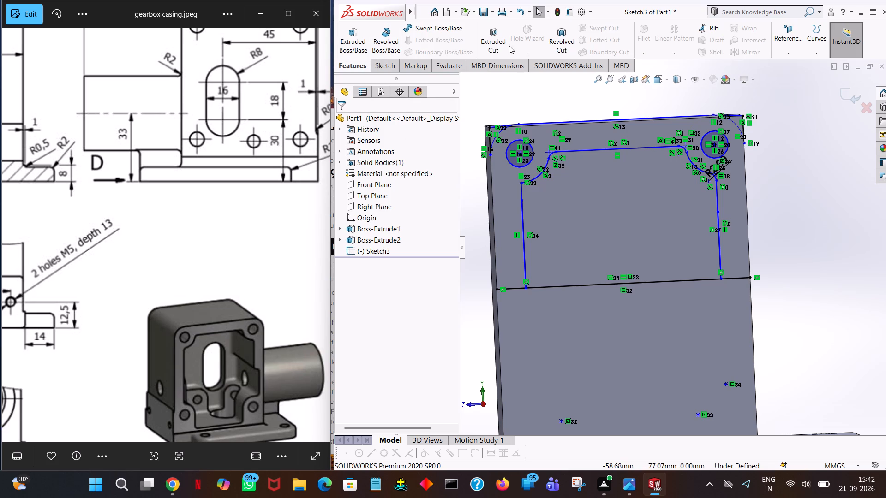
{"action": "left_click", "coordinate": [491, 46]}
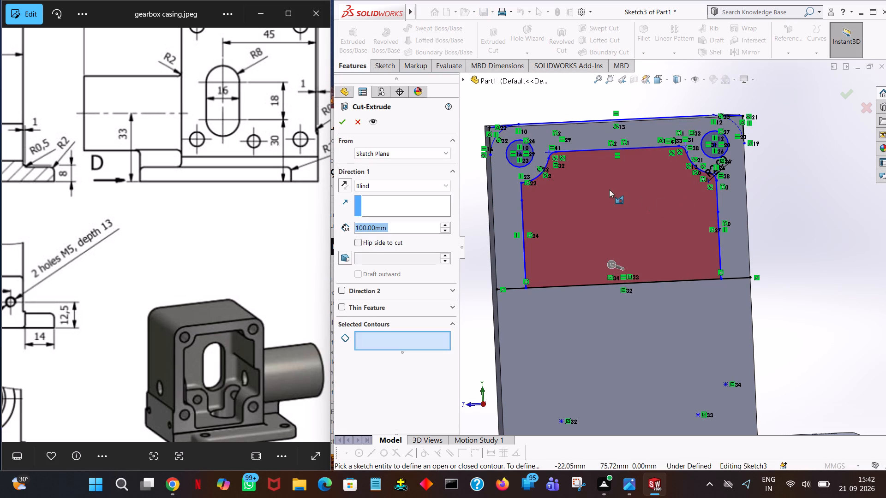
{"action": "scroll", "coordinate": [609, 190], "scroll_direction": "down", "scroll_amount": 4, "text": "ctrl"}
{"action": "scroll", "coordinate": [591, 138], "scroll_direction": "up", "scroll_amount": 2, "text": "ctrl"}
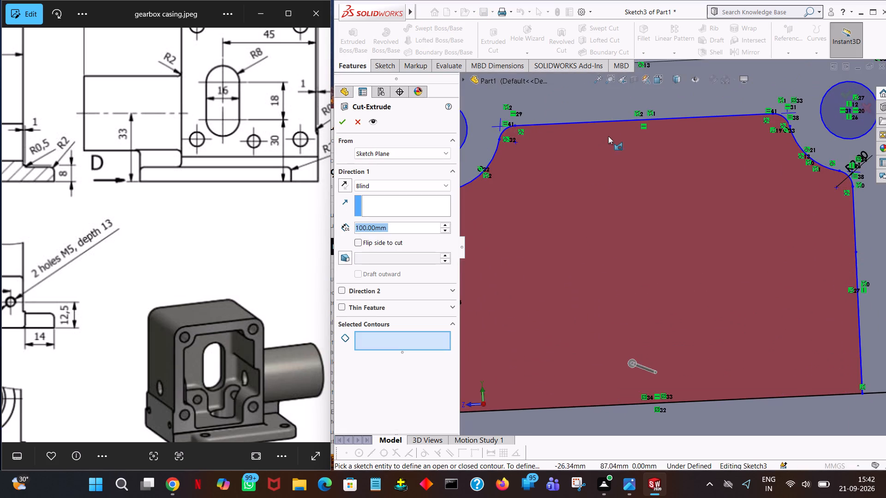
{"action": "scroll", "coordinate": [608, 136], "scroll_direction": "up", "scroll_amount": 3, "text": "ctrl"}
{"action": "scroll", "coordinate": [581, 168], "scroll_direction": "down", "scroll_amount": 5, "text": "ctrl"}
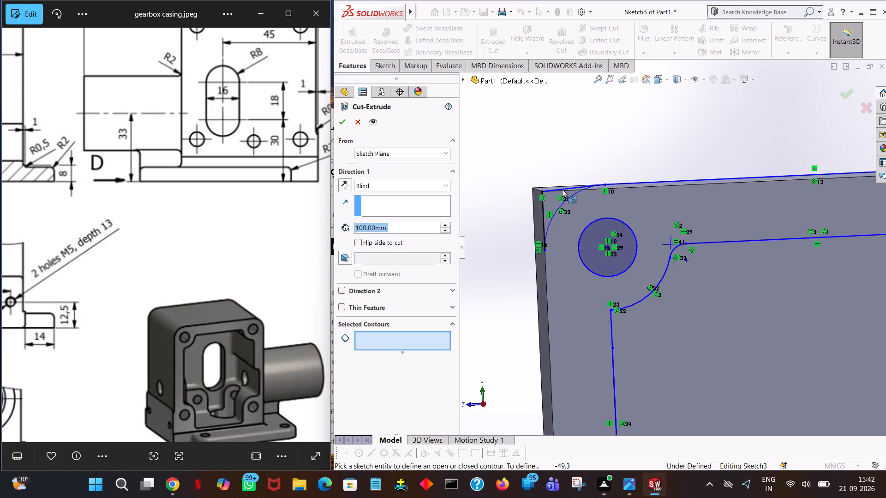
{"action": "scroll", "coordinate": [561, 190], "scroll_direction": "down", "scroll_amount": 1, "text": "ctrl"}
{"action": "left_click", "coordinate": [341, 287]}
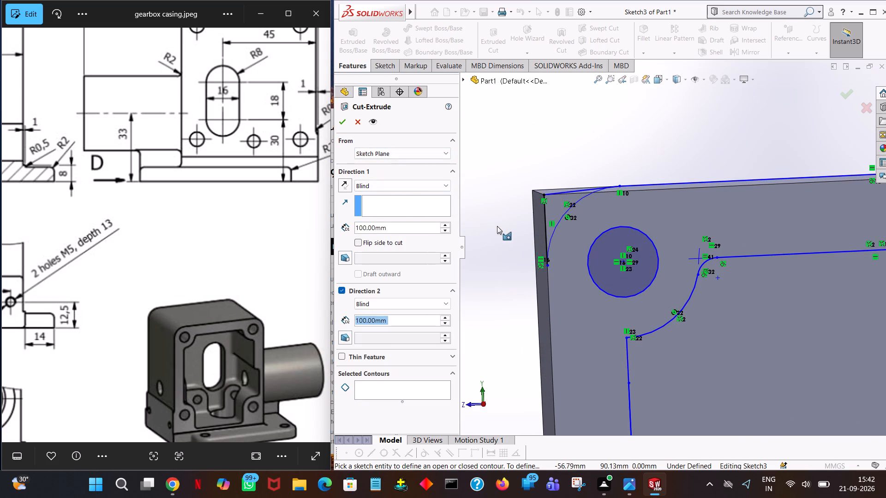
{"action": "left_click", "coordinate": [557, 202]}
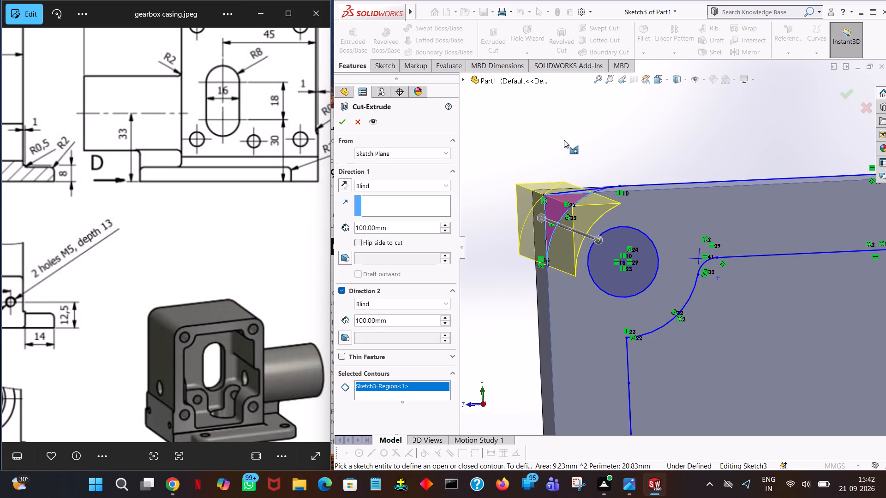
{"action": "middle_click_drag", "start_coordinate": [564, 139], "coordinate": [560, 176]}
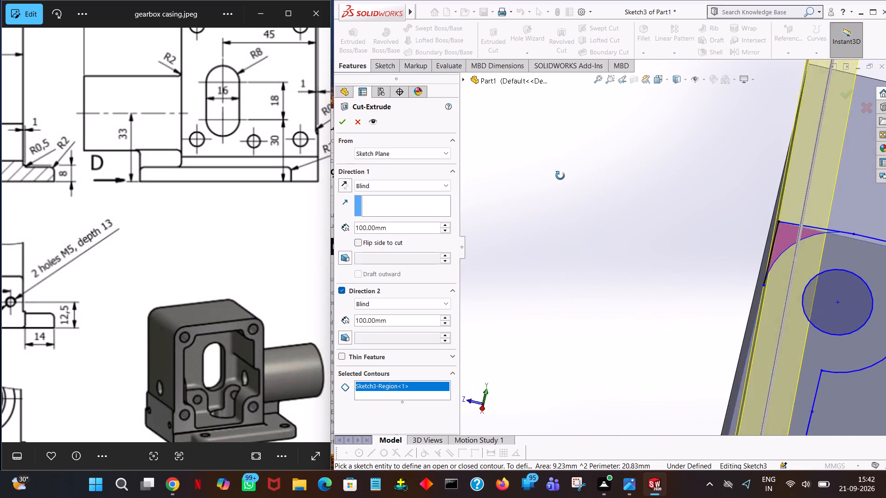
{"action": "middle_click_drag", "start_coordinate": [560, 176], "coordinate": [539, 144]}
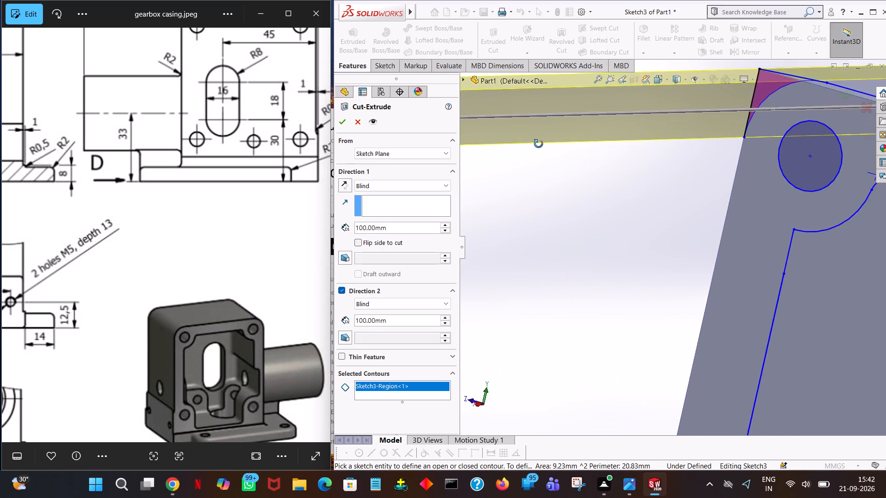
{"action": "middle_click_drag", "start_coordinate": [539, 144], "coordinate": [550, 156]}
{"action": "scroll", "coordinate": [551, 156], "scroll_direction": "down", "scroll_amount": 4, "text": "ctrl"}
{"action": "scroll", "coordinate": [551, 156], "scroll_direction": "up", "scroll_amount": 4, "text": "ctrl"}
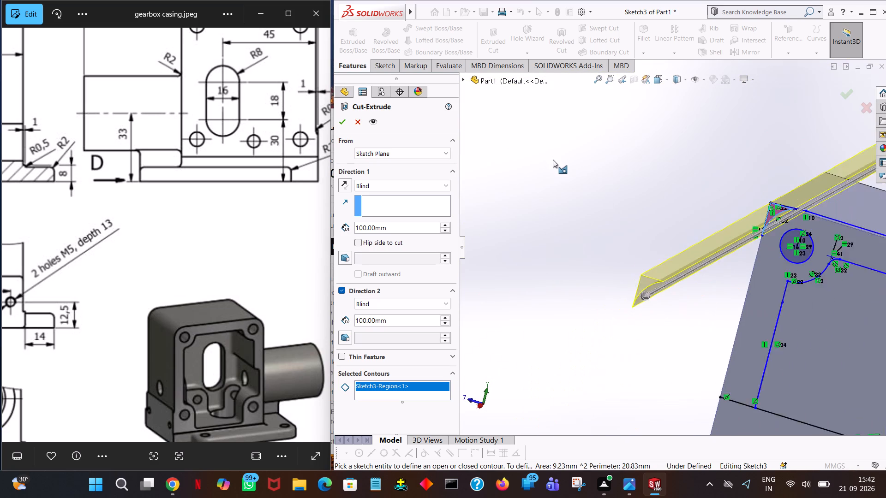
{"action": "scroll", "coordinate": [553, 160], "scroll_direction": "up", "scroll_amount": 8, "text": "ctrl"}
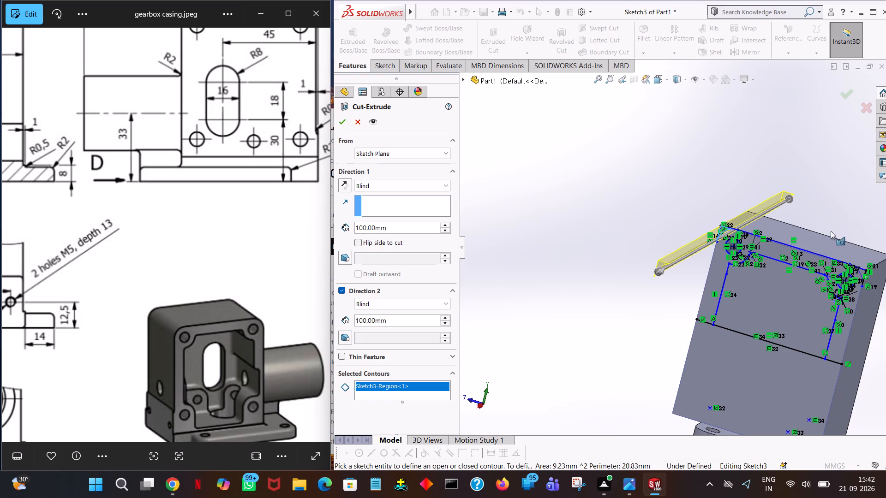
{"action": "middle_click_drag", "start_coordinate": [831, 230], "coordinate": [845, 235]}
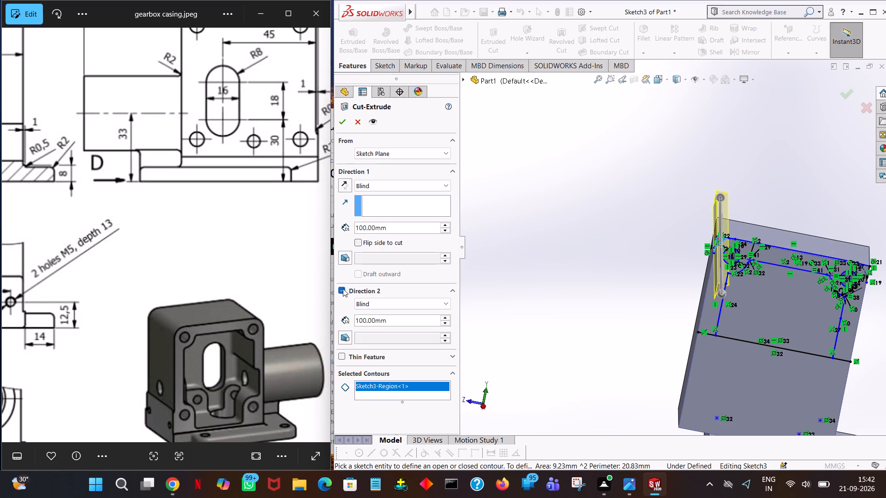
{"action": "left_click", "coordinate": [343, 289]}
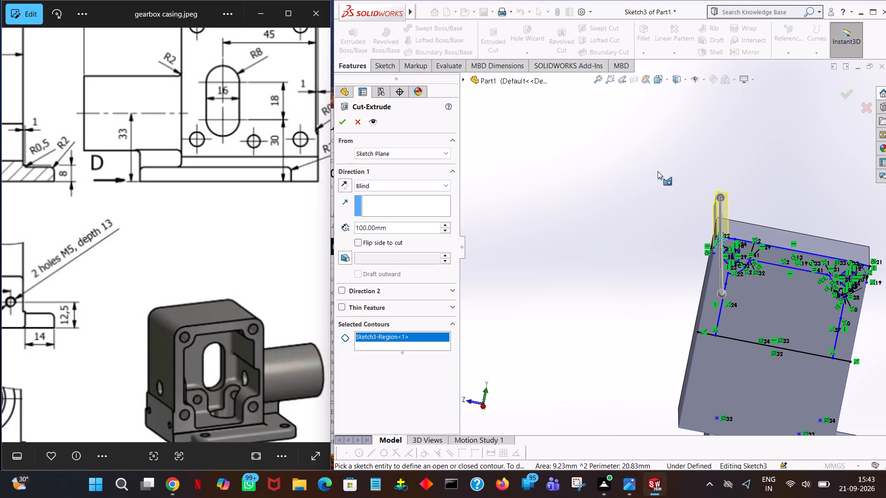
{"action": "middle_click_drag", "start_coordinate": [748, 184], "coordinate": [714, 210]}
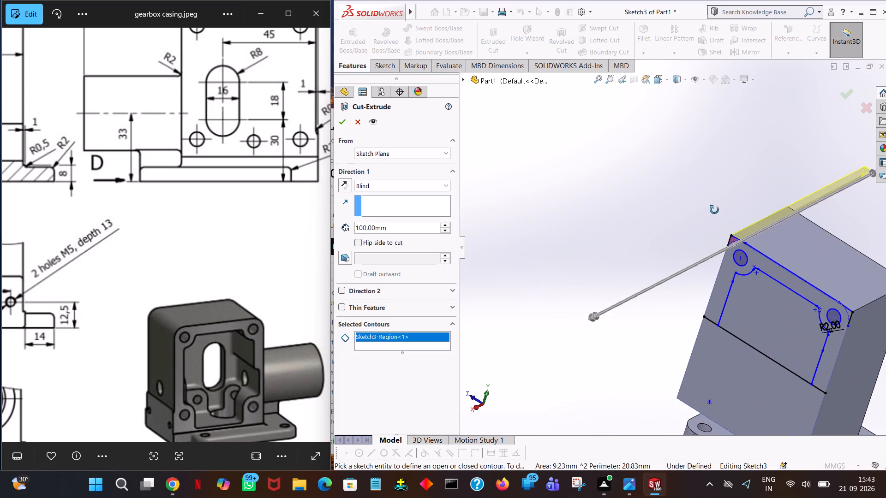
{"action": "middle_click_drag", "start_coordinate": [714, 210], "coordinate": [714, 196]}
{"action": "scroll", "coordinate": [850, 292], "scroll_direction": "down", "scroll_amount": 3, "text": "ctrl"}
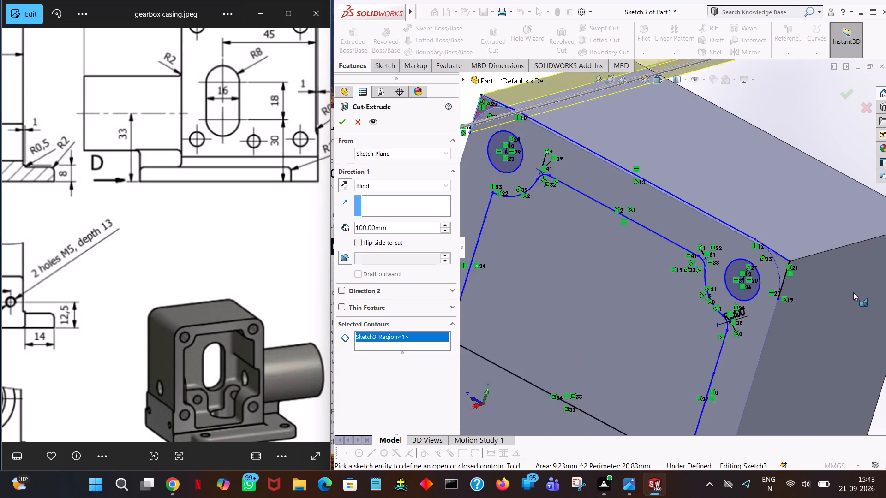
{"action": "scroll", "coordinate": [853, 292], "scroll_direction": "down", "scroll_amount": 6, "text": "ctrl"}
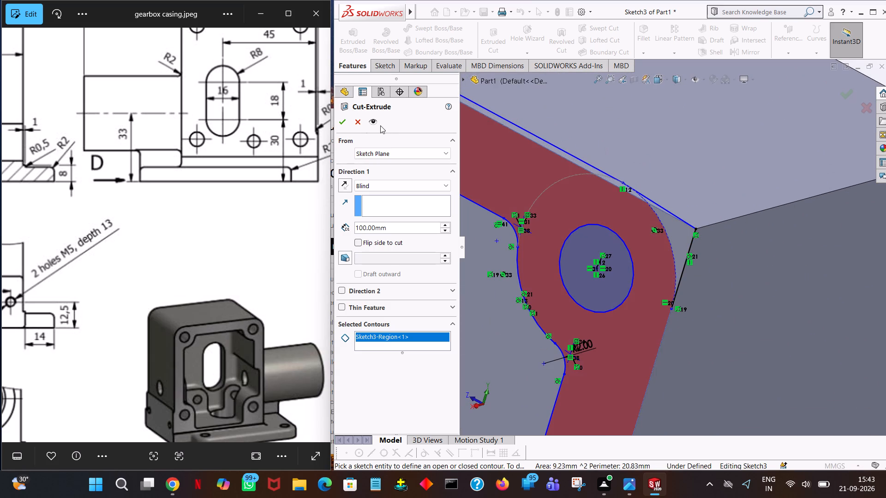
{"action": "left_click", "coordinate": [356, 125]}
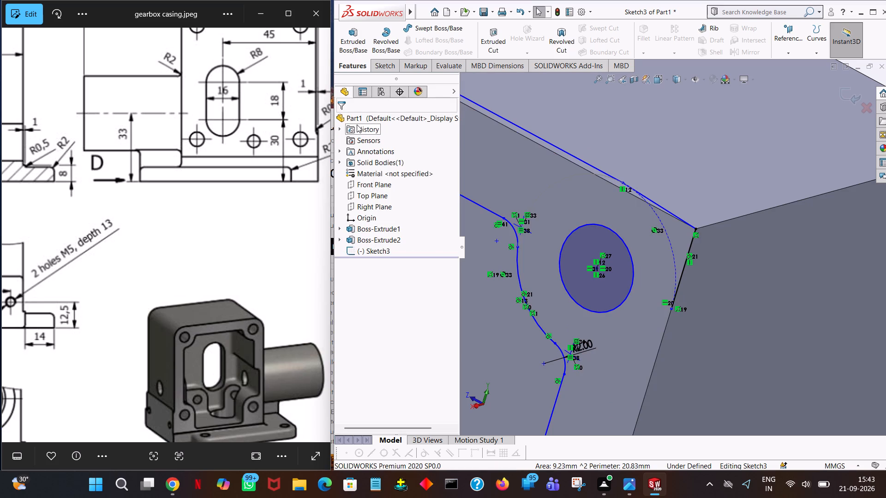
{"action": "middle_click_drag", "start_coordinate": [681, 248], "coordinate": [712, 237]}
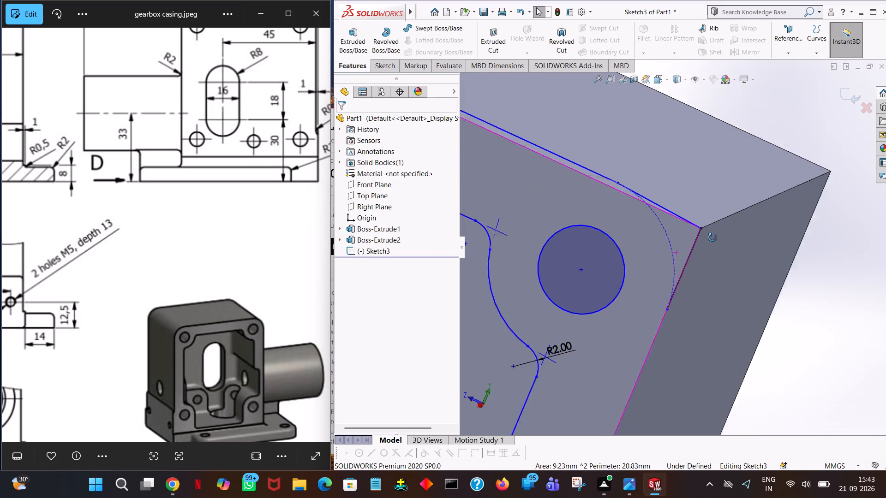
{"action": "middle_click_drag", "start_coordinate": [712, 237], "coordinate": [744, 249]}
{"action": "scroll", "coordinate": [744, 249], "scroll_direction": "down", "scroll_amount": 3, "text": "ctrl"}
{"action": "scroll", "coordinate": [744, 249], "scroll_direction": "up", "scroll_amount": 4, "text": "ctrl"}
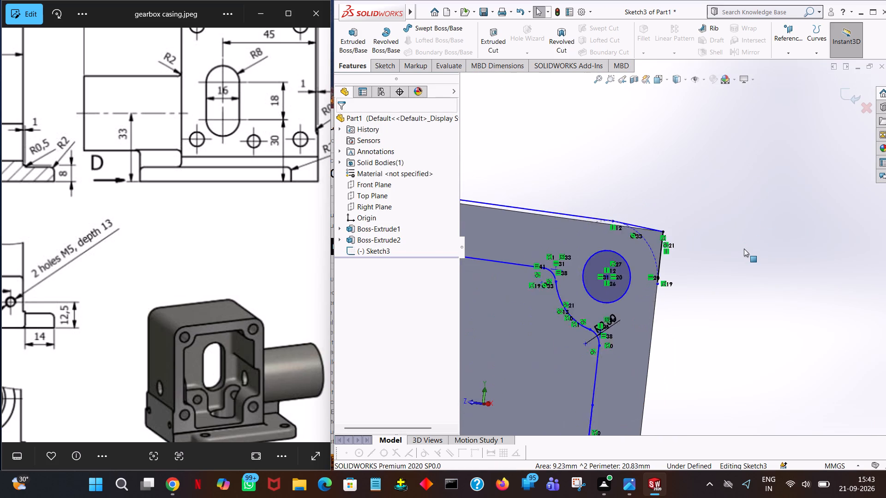
Cut-extrude the central cavity region and the two upper corner circles to a blind depth of 40 mm.
{"action": "scroll", "coordinate": [744, 249], "scroll_direction": "up", "scroll_amount": 6, "text": "ctrl"}
{"action": "scroll", "coordinate": [587, 242], "scroll_direction": "up", "scroll_amount": 1, "text": "ctrl"}
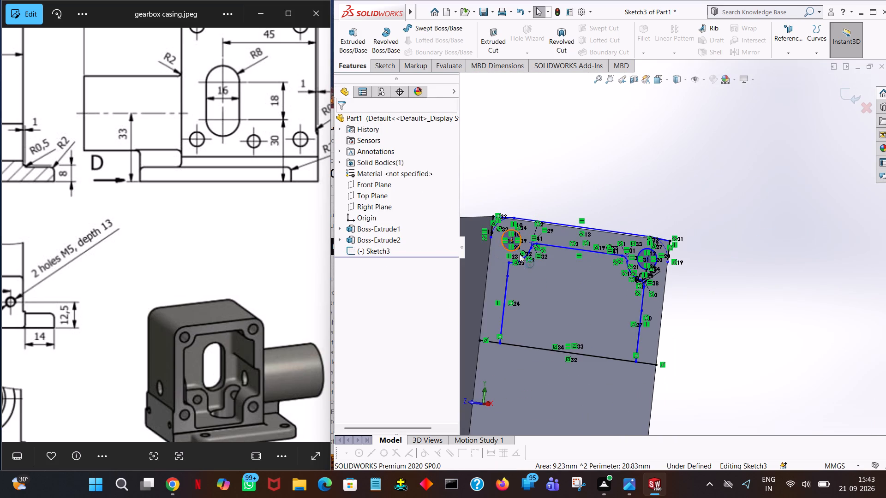
{"action": "left_click", "coordinate": [482, 41]}
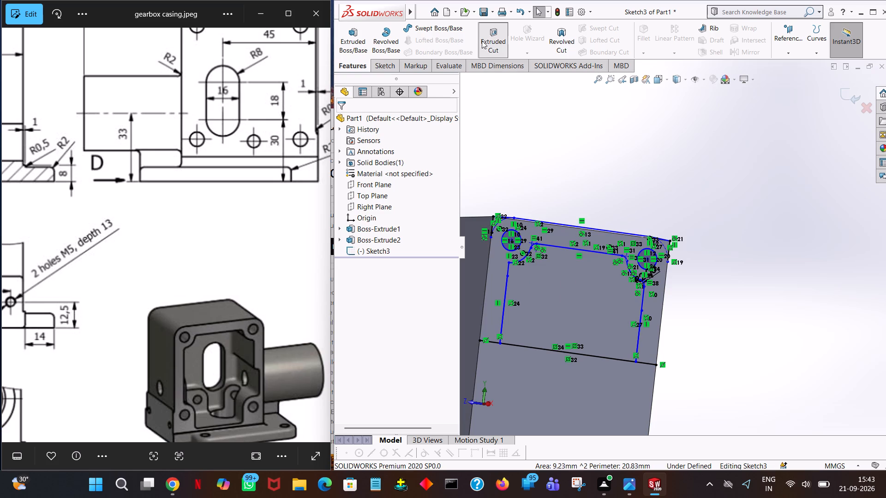
{"action": "left_click", "coordinate": [551, 300]}
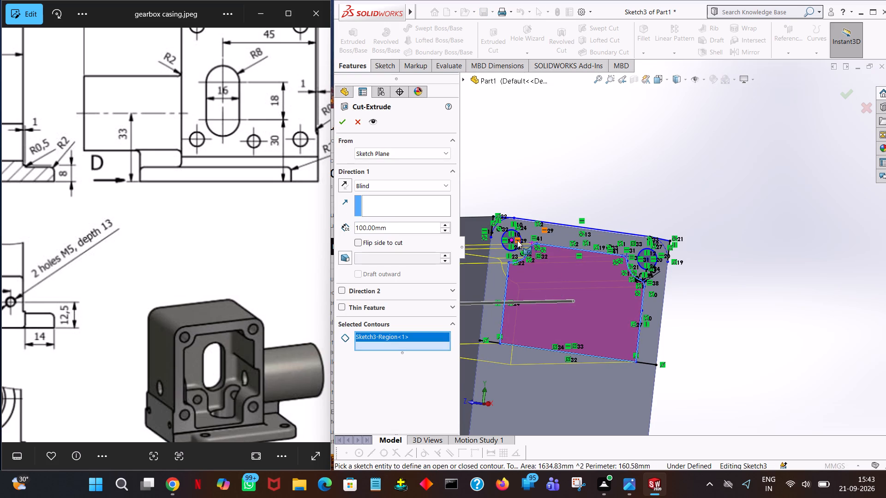
{"action": "scroll", "coordinate": [517, 240], "scroll_direction": "down", "scroll_amount": 6, "text": "ctrl"}
{"action": "left_click", "coordinate": [574, 227]}
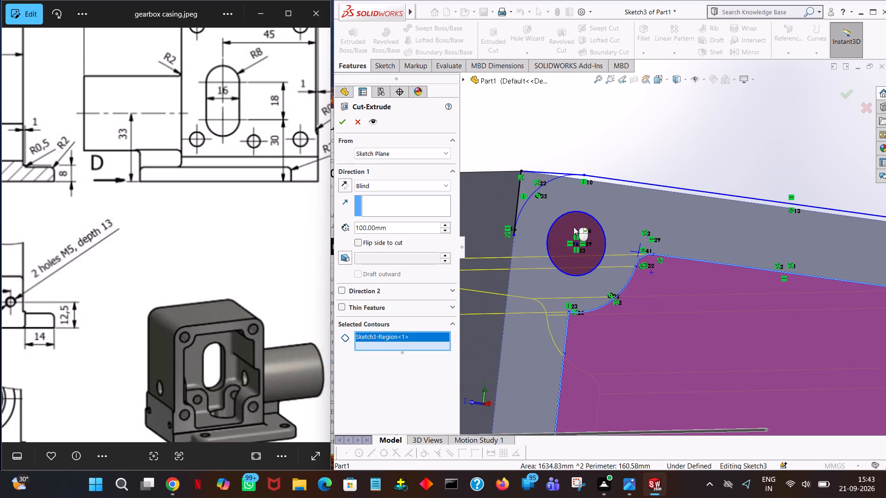
{"action": "middle_click_drag", "start_coordinate": [759, 261], "coordinate": [707, 257]}
{"action": "scroll", "coordinate": [718, 257], "scroll_direction": "down", "scroll_amount": 4, "text": "ctrl"}
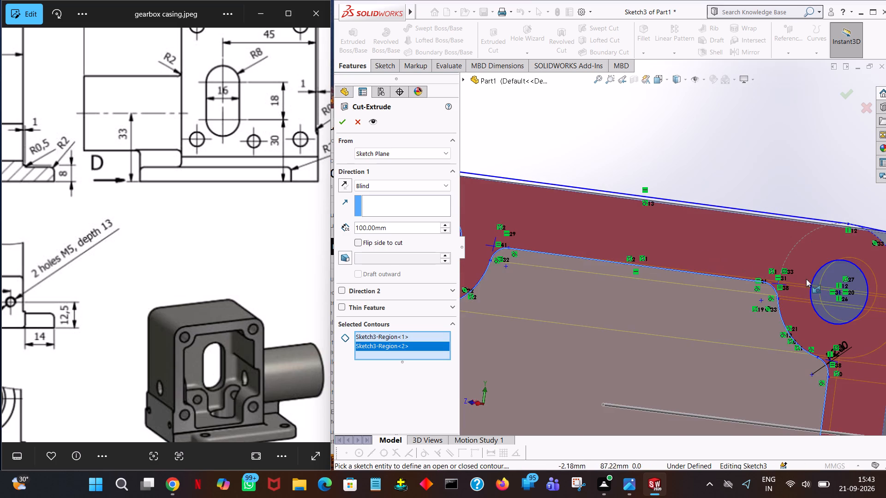
{"action": "scroll", "coordinate": [806, 279], "scroll_direction": "down", "scroll_amount": 2, "text": "ctrl"}
{"action": "scroll", "coordinate": [822, 279], "scroll_direction": "up", "scroll_amount": 4, "text": "ctrl"}
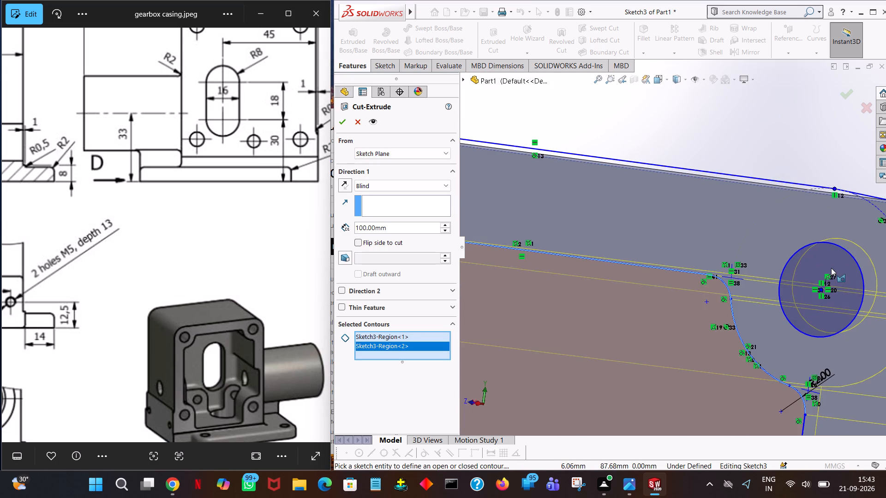
{"action": "left_click", "coordinate": [831, 268]}
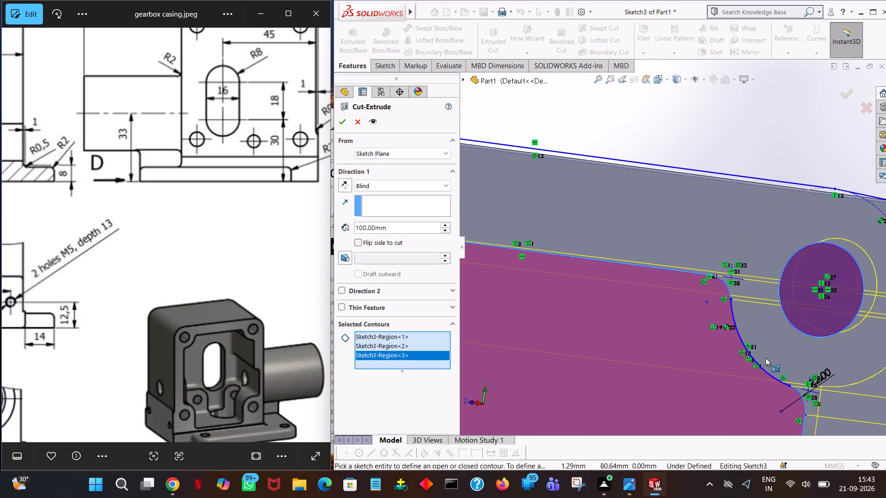
{"action": "scroll", "coordinate": [663, 347], "scroll_direction": "down", "scroll_amount": 7, "text": "ctrl"}
{"action": "scroll", "coordinate": [663, 346], "scroll_direction": "up", "scroll_amount": 16, "text": "ctrl"}
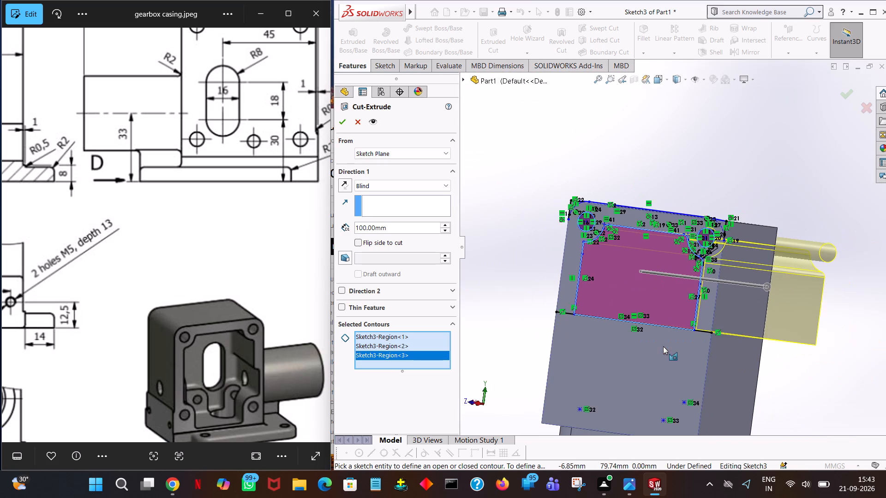
{"action": "middle_click_drag", "start_coordinate": [815, 373], "coordinate": [846, 378]}
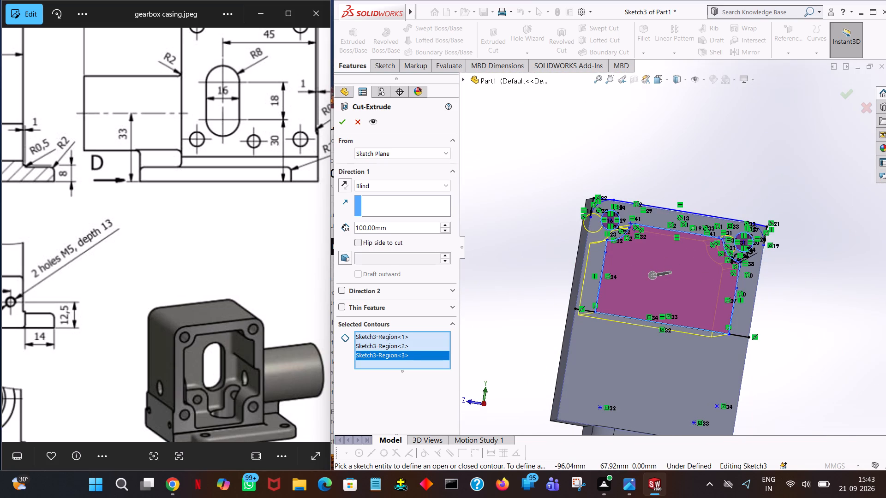
{"action": "double_click", "coordinate": [389, 227]}
{"action": "type", "text": "40"}
{"action": "left_click", "coordinate": [510, 153]}
{"action": "left_click", "coordinate": [347, 126]}
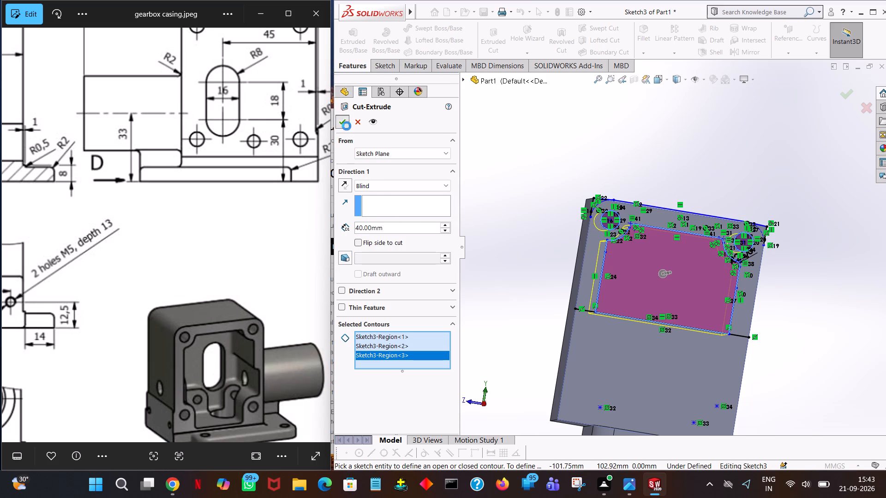
Start an Extruded Cut sketch on the casing face containing the cavity and orient the view normal to it.
{"action": "left_click", "coordinate": [665, 155]}
{"action": "middle_click_drag", "start_coordinate": [665, 156], "coordinate": [660, 184]}
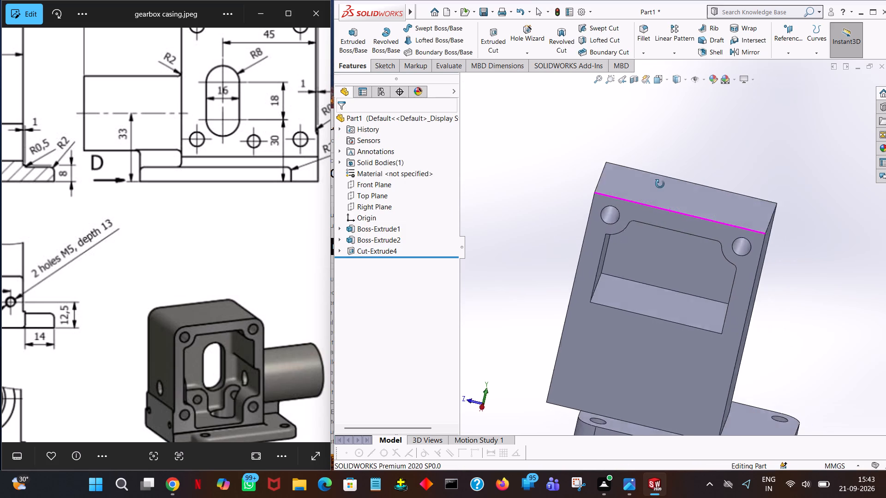
{"action": "middle_click_drag", "start_coordinate": [660, 184], "coordinate": [670, 162]}
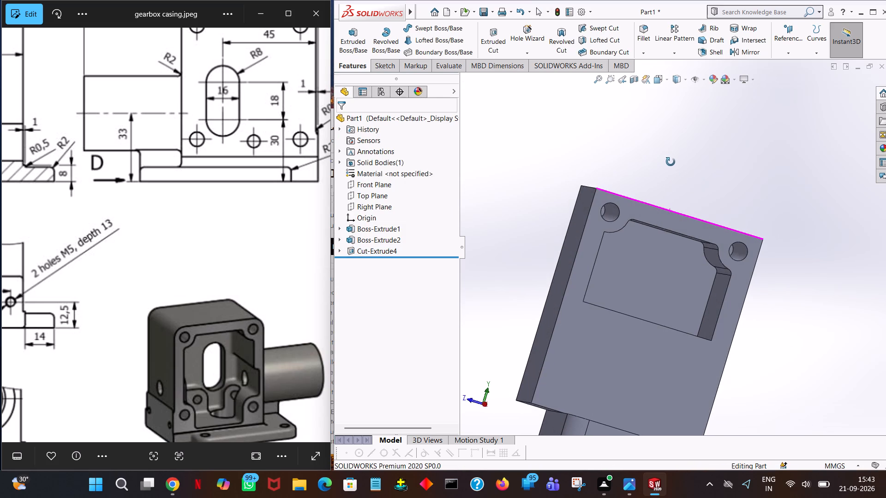
{"action": "middle_click_drag", "start_coordinate": [670, 162], "coordinate": [664, 162]}
{"action": "middle_click", "coordinate": [664, 161]}
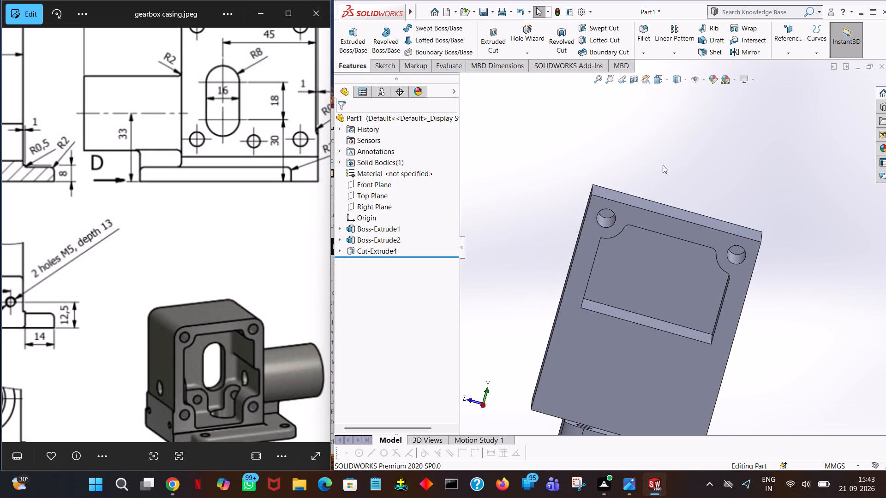
{"action": "middle_click_drag", "start_coordinate": [760, 297], "coordinate": [781, 234], "text": "ctrl"}
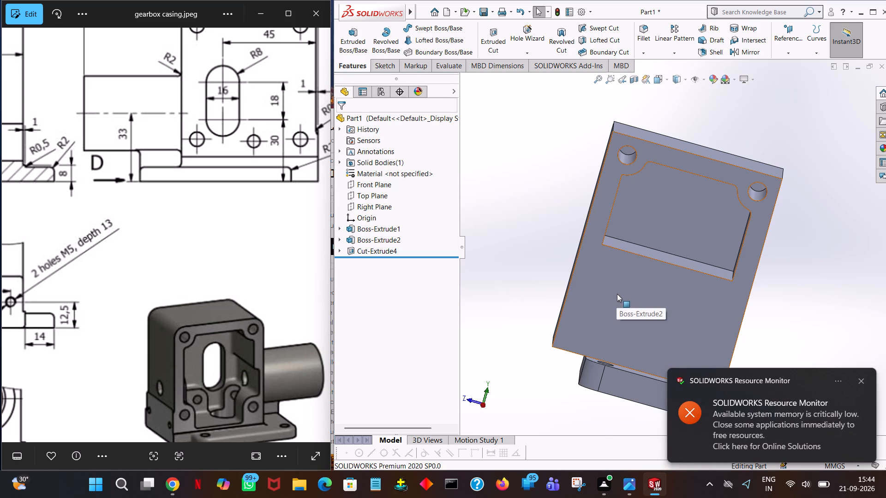
{"action": "left_click", "coordinate": [497, 36]}
{"action": "left_click", "coordinate": [655, 309]}
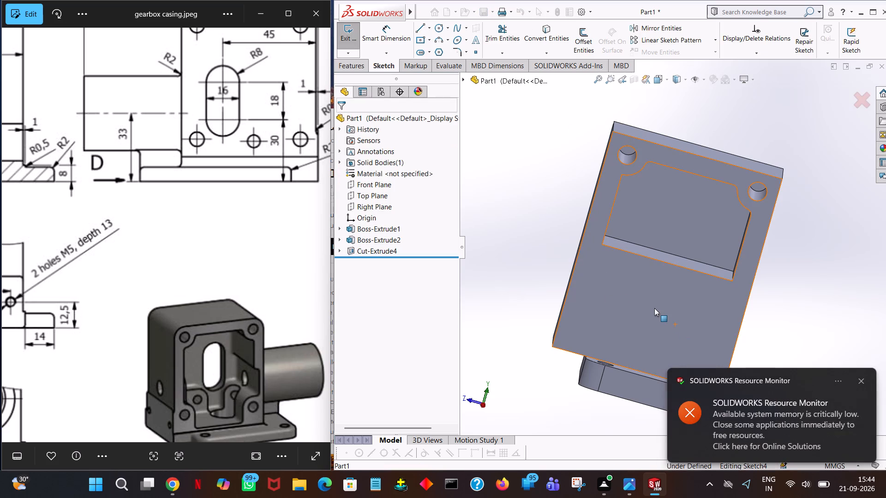
{"action": "left_click", "coordinate": [861, 378]}
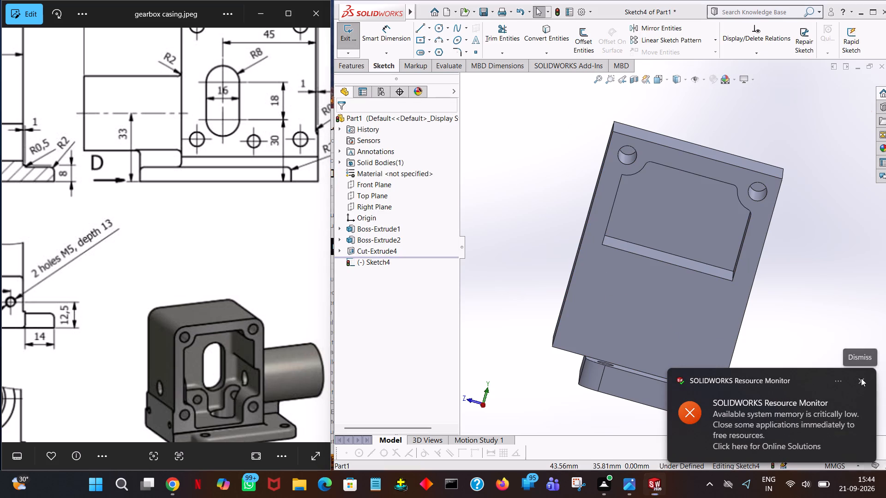
{"action": "key", "text": "space"}
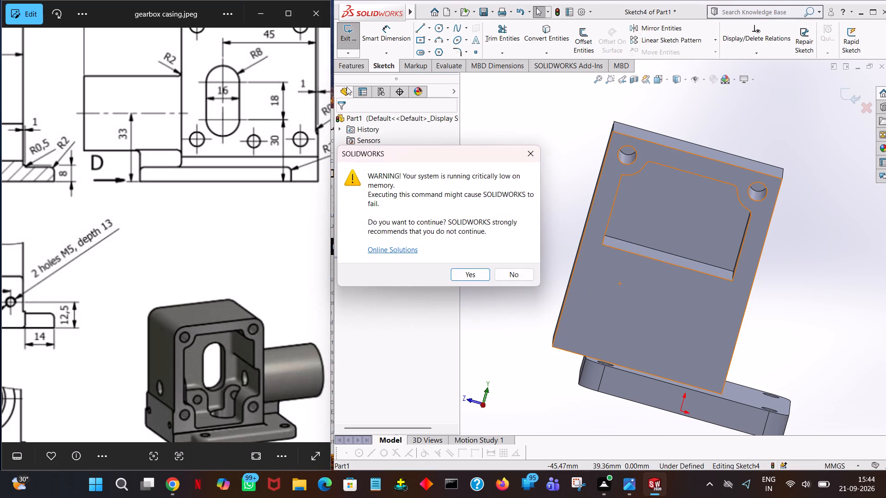
{"action": "left_click", "coordinate": [478, 272]}
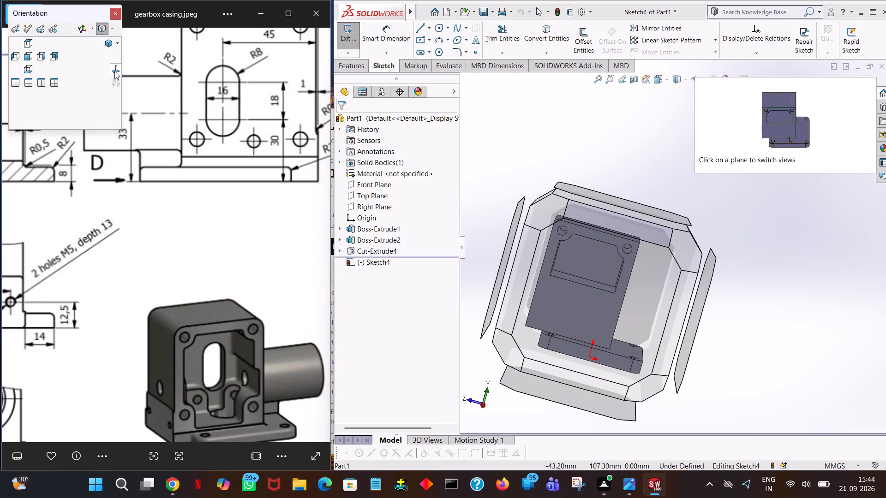
{"action": "left_click", "coordinate": [114, 71]}
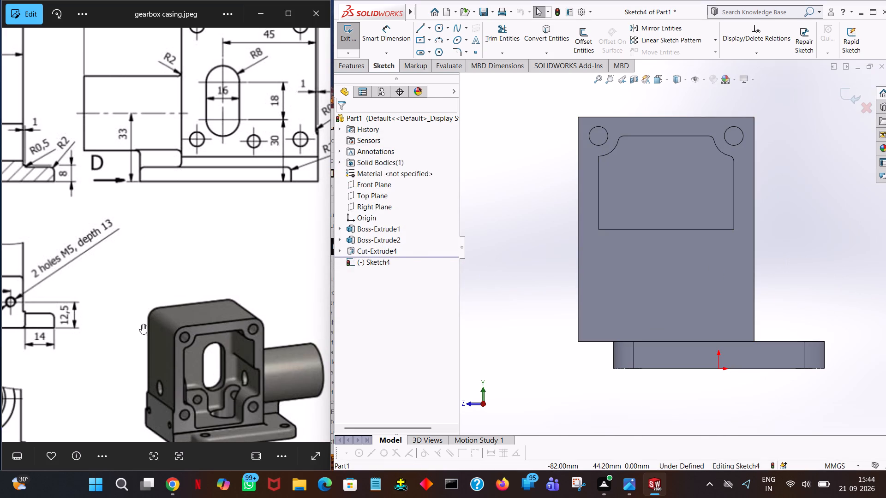
Switch to the drawing image and examine the lower cavity, bosses and corner holes in the pictorial view of the casing.
{"action": "left_click_drag", "start_coordinate": [183, 368], "coordinate": [177, 224]}
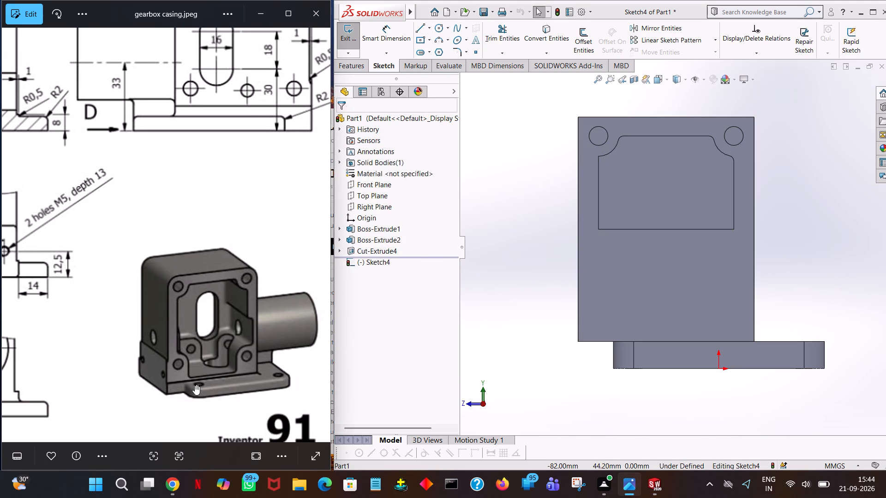
{"action": "scroll", "coordinate": [201, 384], "scroll_direction": "up", "scroll_amount": 11, "text": "ctrl"}
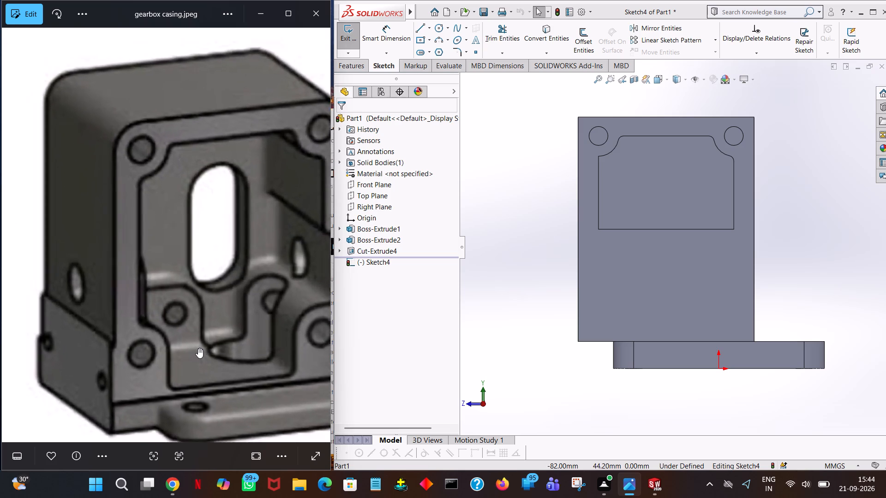
{"action": "scroll", "coordinate": [198, 348], "scroll_direction": "up", "scroll_amount": 3, "text": "ctrl"}
{"action": "scroll", "coordinate": [198, 348], "scroll_direction": "down", "scroll_amount": 5, "text": "ctrl"}
{"action": "scroll", "coordinate": [249, 355], "scroll_direction": "up", "scroll_amount": 2, "text": "ctrl"}
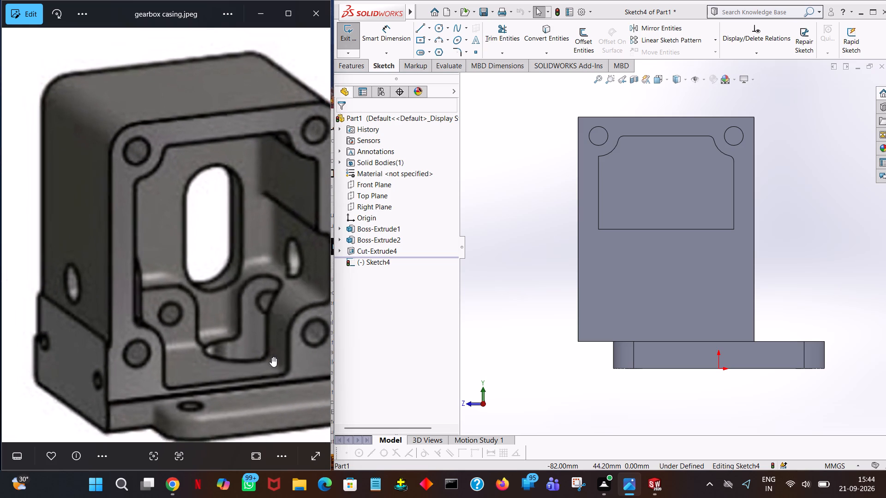
{"action": "scroll", "coordinate": [280, 358], "scroll_direction": "up", "scroll_amount": 4, "text": "ctrl"}
{"action": "scroll", "coordinate": [280, 354], "scroll_direction": "down", "scroll_amount": 11, "text": "ctrl"}
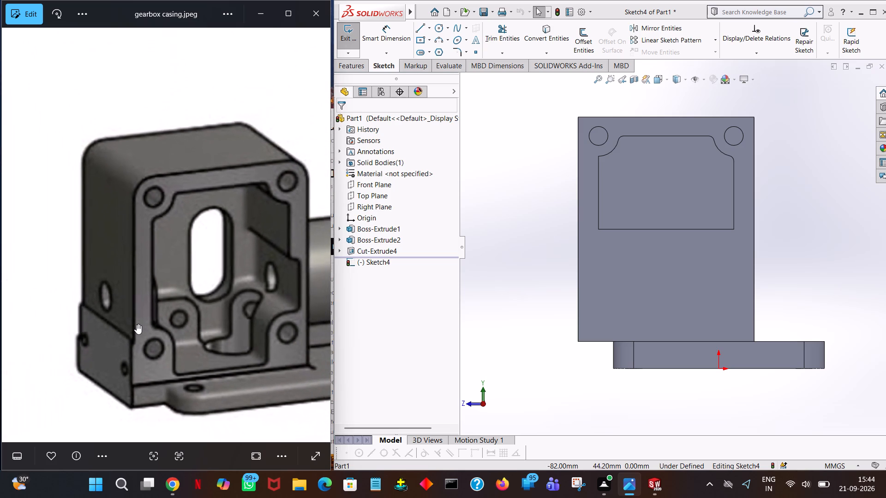
{"action": "scroll", "coordinate": [137, 324], "scroll_direction": "down", "scroll_amount": 7, "text": "ctrl"}
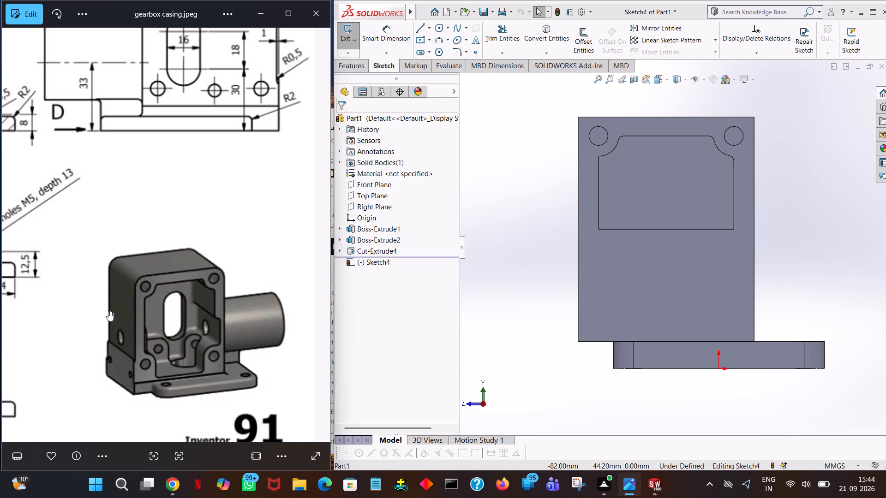
Examine the drawing's front view and section C-C for the dimensions of the lower cavity, bosses and holes.
{"action": "left_click_drag", "start_coordinate": [108, 310], "coordinate": [292, 315]}
{"action": "left_click_drag", "start_coordinate": [150, 296], "coordinate": [292, 310]}
{"action": "left_click_drag", "start_coordinate": [102, 289], "coordinate": [130, 293]}
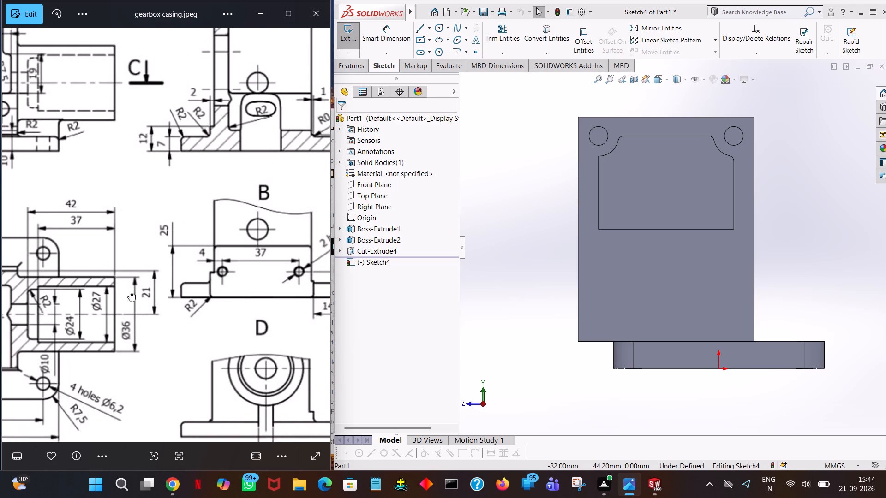
{"action": "left_click_drag", "start_coordinate": [130, 293], "coordinate": [286, 311]}
{"action": "left_click_drag", "start_coordinate": [123, 284], "coordinate": [155, 326]}
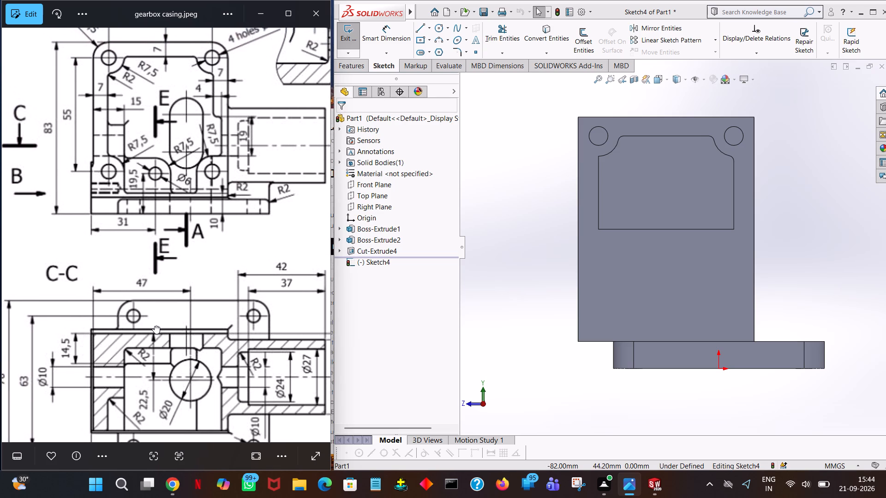
{"action": "left_click_drag", "start_coordinate": [155, 326], "coordinate": [186, 326]}
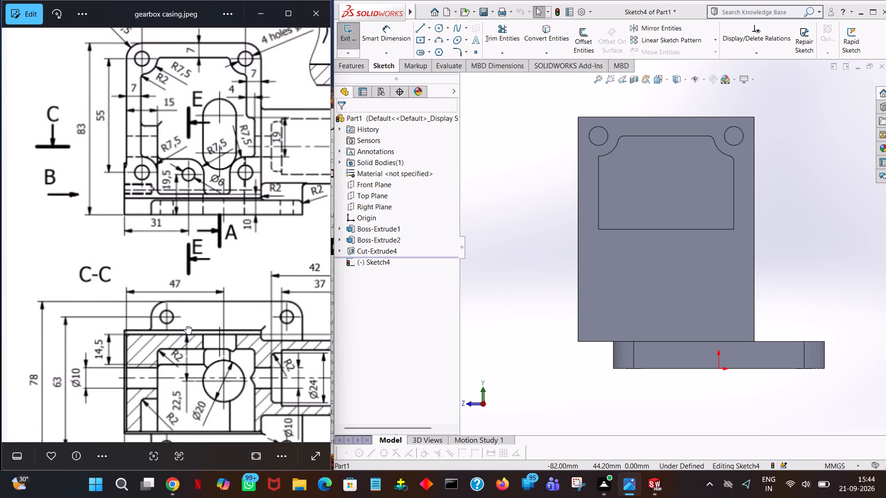
{"action": "left_click_drag", "start_coordinate": [186, 326], "coordinate": [174, 229]}
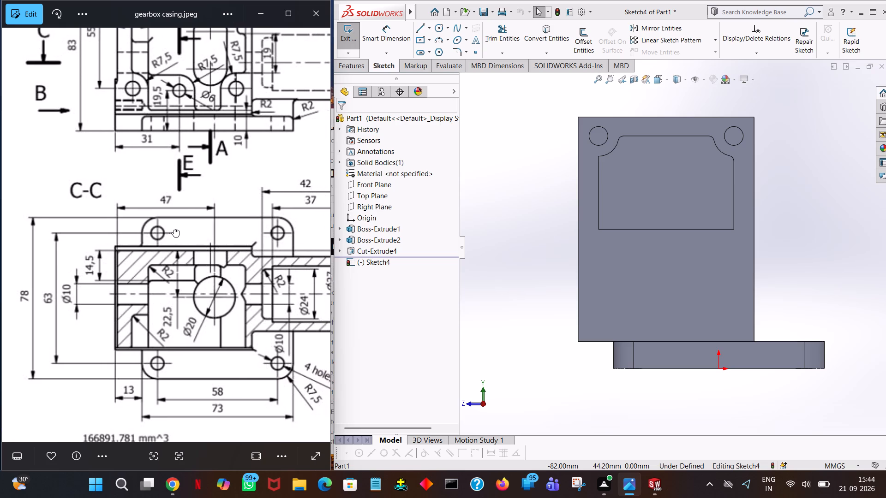
{"action": "left_click_drag", "start_coordinate": [174, 229], "coordinate": [106, 229]}
{"action": "left_click", "coordinate": [106, 229]}
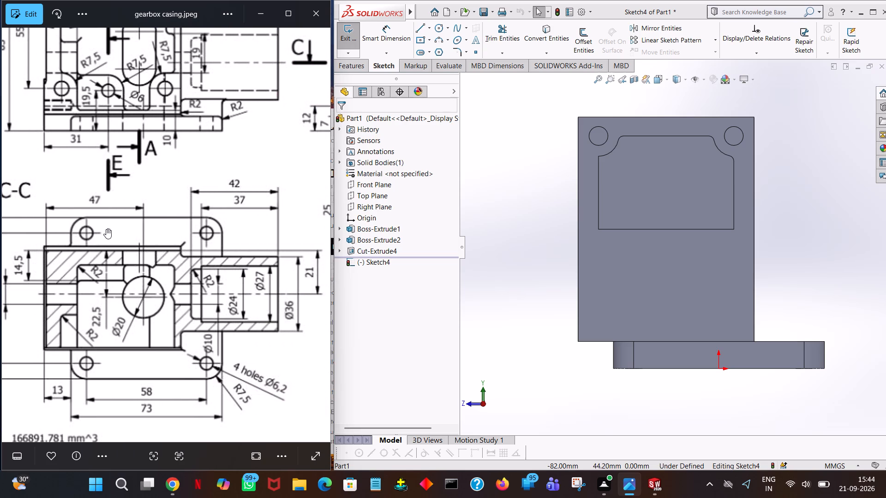
{"action": "left_click_drag", "start_coordinate": [115, 237], "coordinate": [142, 377]}
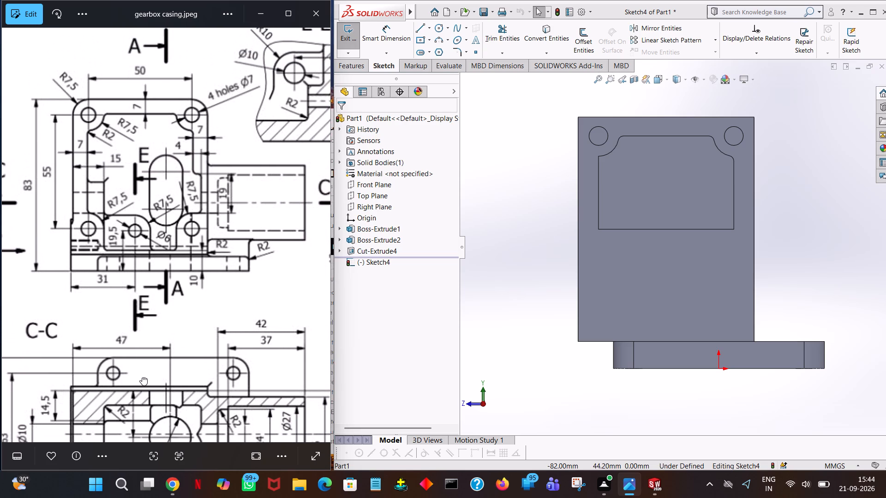
{"action": "left_click_drag", "start_coordinate": [142, 377], "coordinate": [139, 378]}
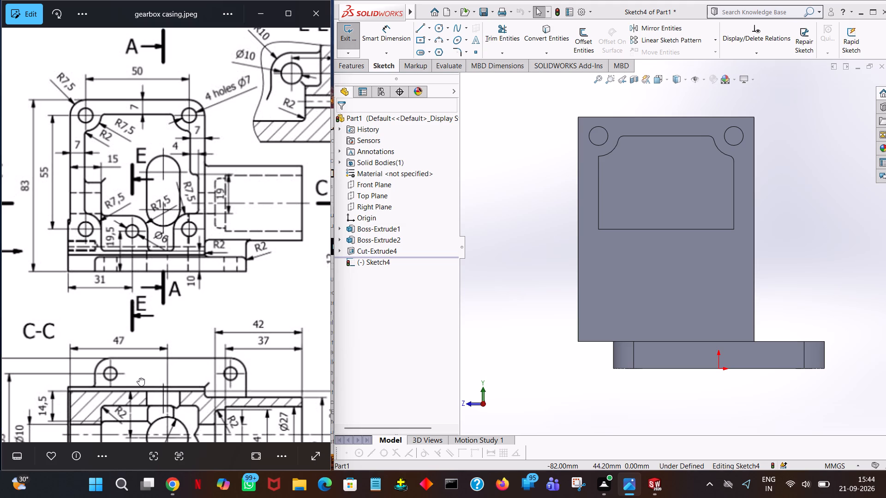
{"action": "left_click_drag", "start_coordinate": [139, 378], "coordinate": [123, 234]}
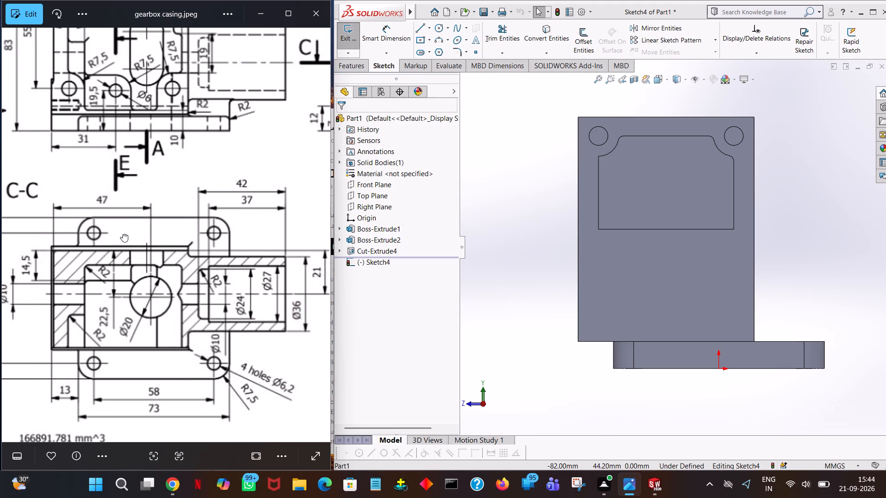
{"action": "left_click_drag", "start_coordinate": [123, 234], "coordinate": [126, 283]}
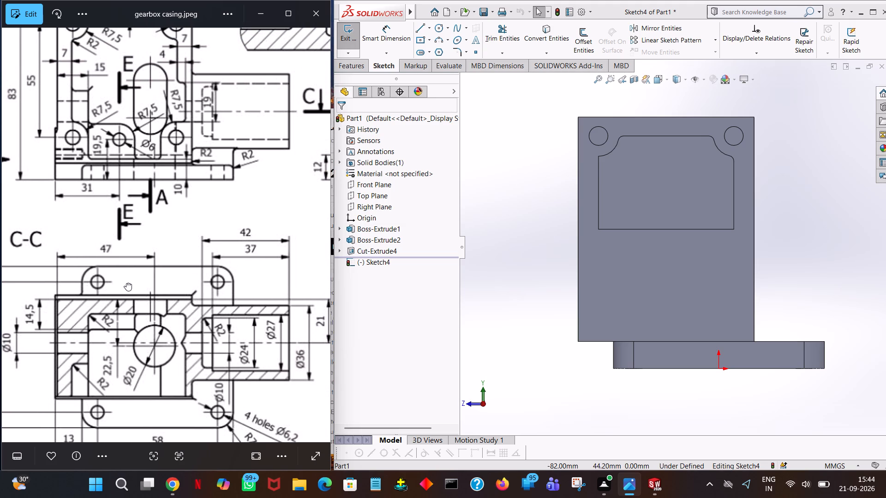
{"action": "left_click_drag", "start_coordinate": [126, 283], "coordinate": [133, 311]}
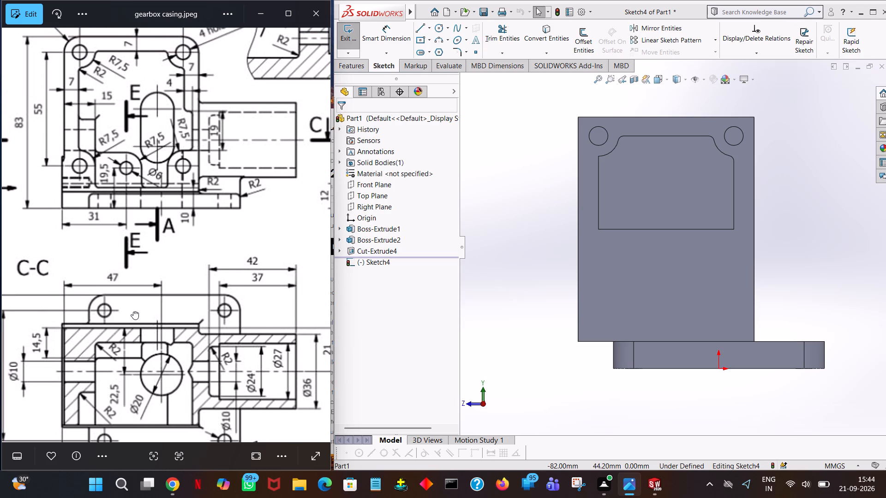
{"action": "left_click_drag", "start_coordinate": [133, 311], "coordinate": [147, 213]}
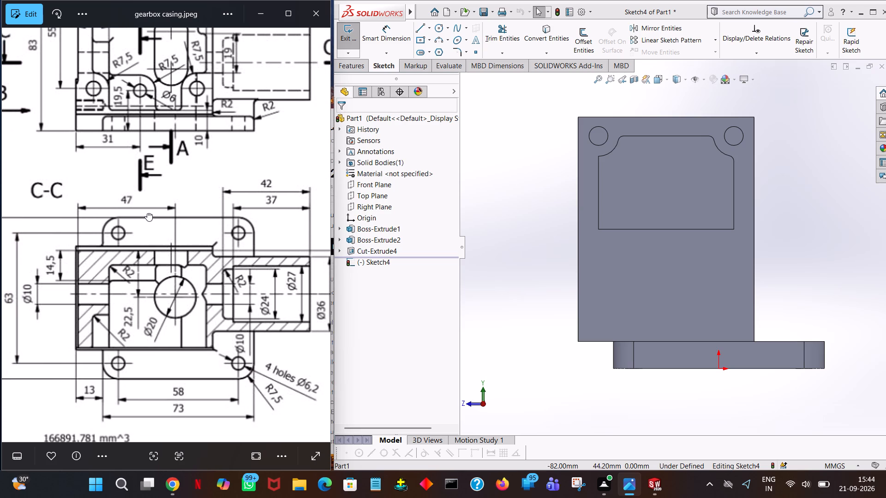
Sketch a vertical line 27.5 mm long (55/2) downward from the lower-left corner of the upper cavity.
{"action": "left_click_drag", "start_coordinate": [147, 213], "coordinate": [129, 311]}
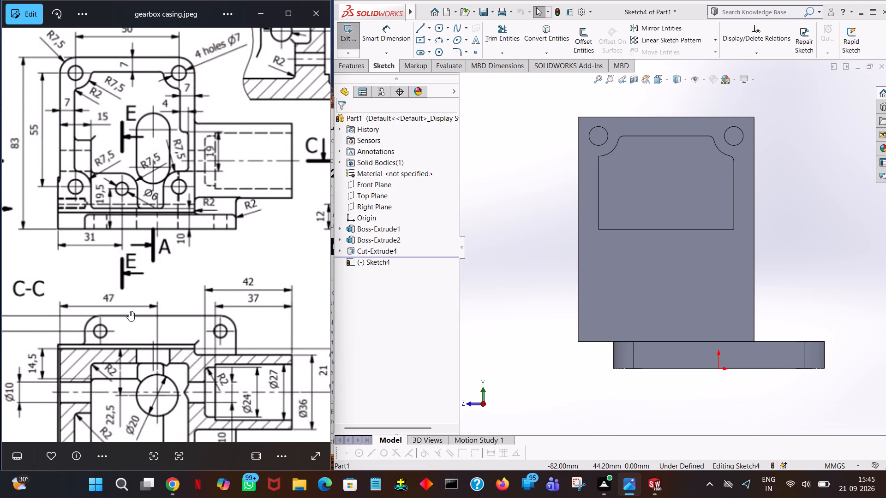
{"action": "left_click", "coordinate": [420, 27]}
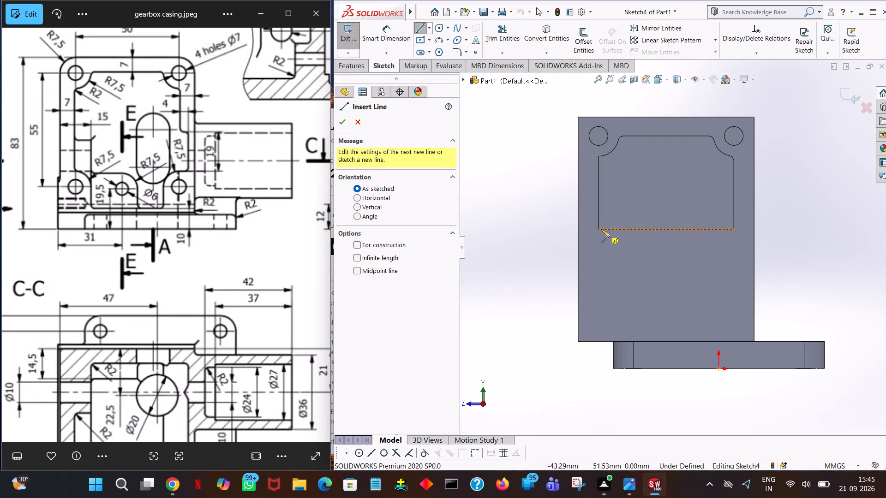
{"action": "left_click", "coordinate": [598, 229]}
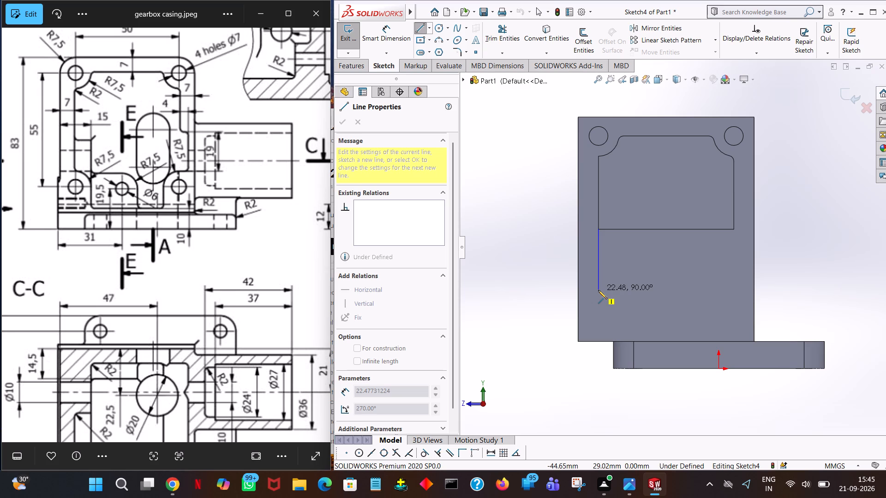
{"action": "left_click", "coordinate": [598, 290]}
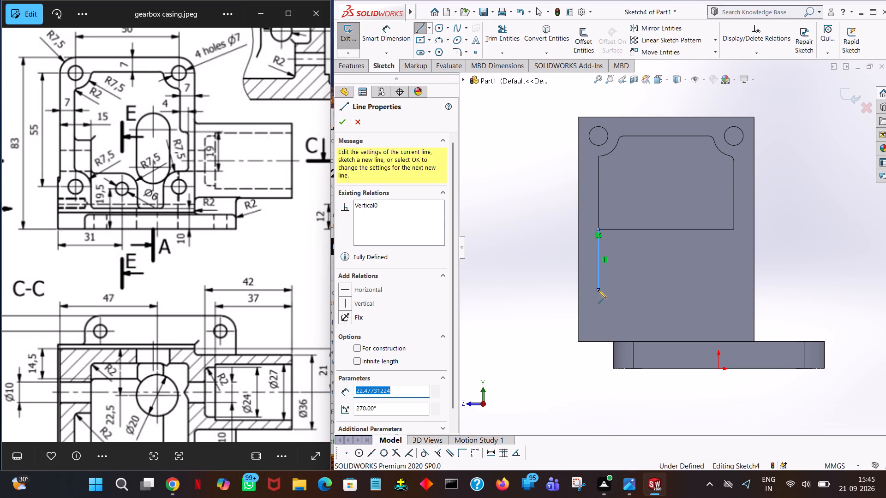
{"action": "type", "text": "55"}
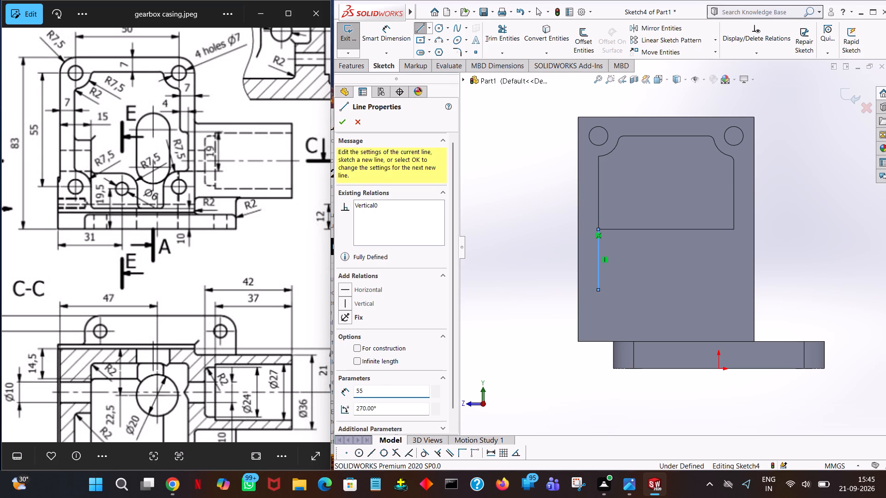
{"action": "type", "text": "/2"}
{"action": "key", "text": "Return"}
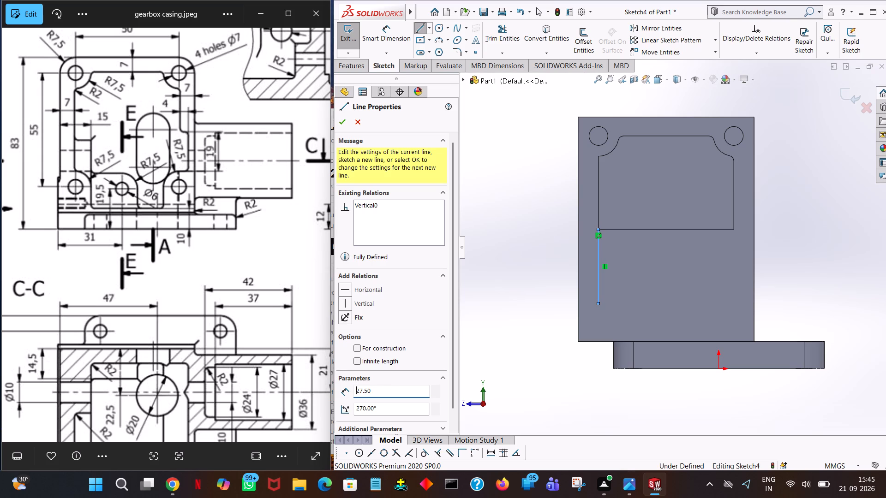
{"action": "right_click", "coordinate": [598, 289]}
{"action": "left_click", "coordinate": [611, 291]}
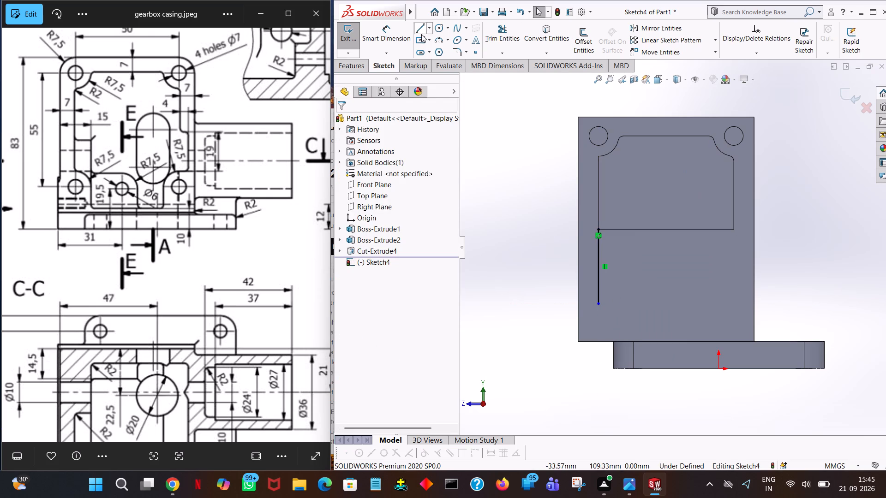
Sketch a circle of radius 7.5 mm centred on the lower end of the left vertical line.
{"action": "left_click", "coordinate": [436, 28]}
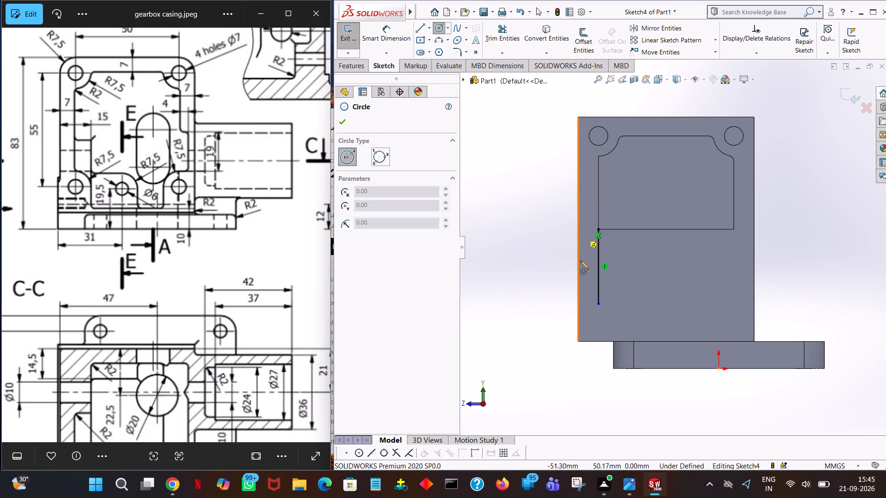
{"action": "left_click", "coordinate": [599, 304]}
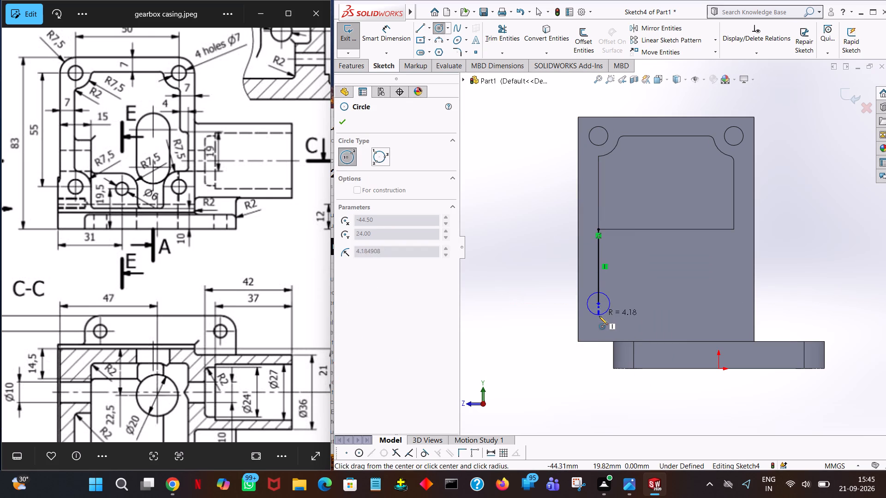
{"action": "left_click", "coordinate": [599, 323]}
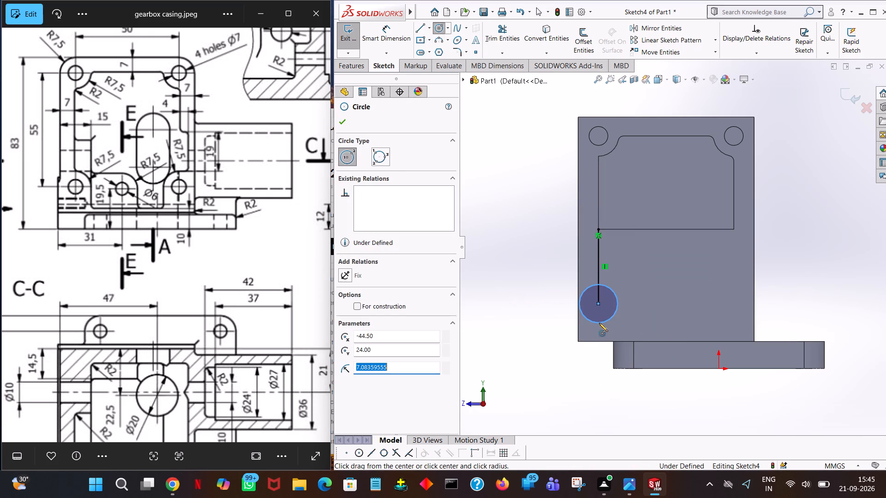
{"action": "type", "text": "7.5"}
{"action": "key", "text": "Return"}
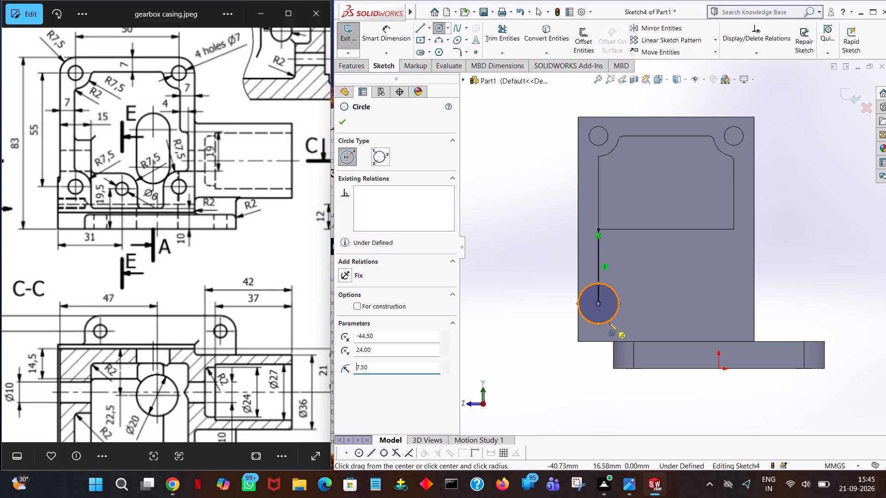
Sketch a vertical line 27.5 mm long (55/2) downward from the lower-right corner of the upper cavity.
{"action": "left_click", "coordinate": [424, 27]}
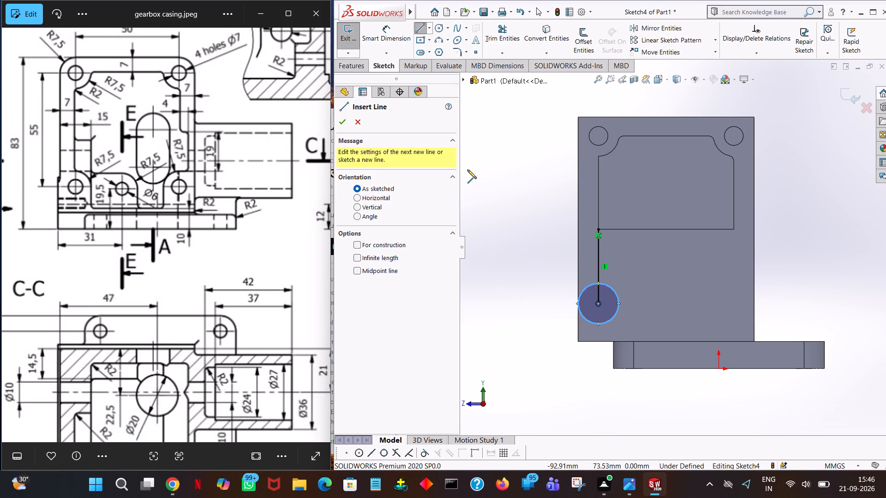
{"action": "left_click", "coordinate": [734, 230]}
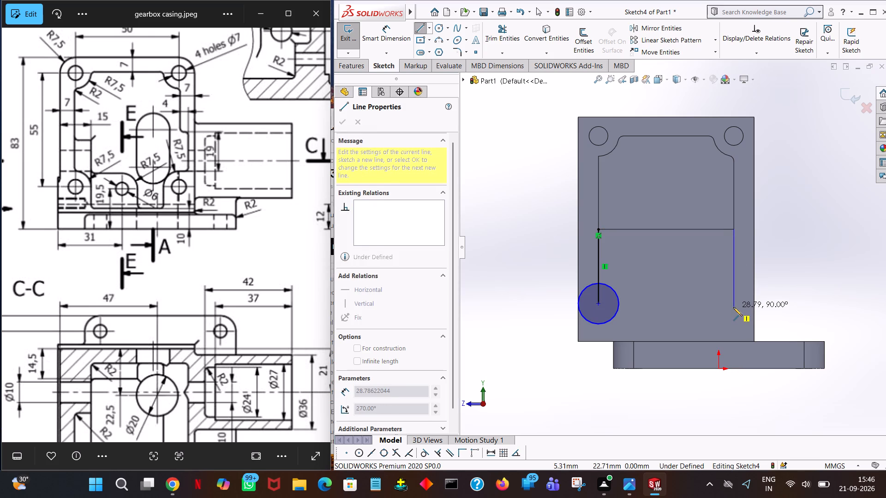
{"action": "left_click", "coordinate": [733, 307]}
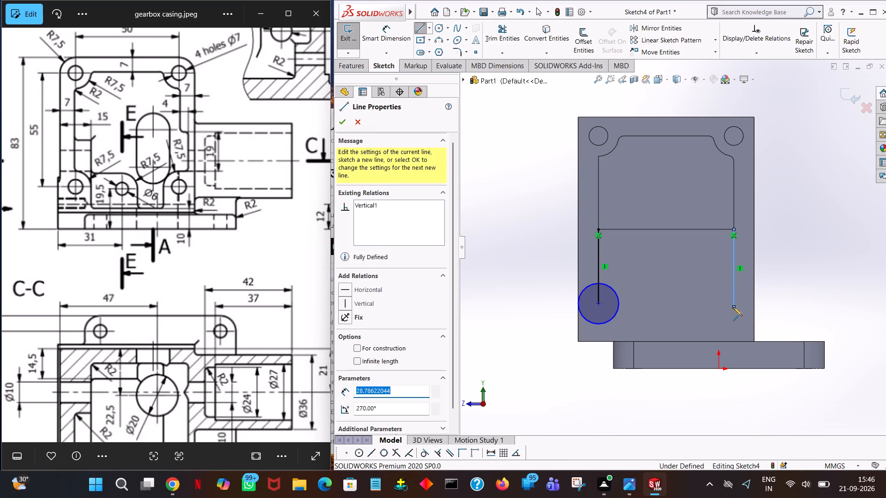
{"action": "type", "text": "55"}
{"action": "type", "text": "/2"}
{"action": "key", "text": "Return"}
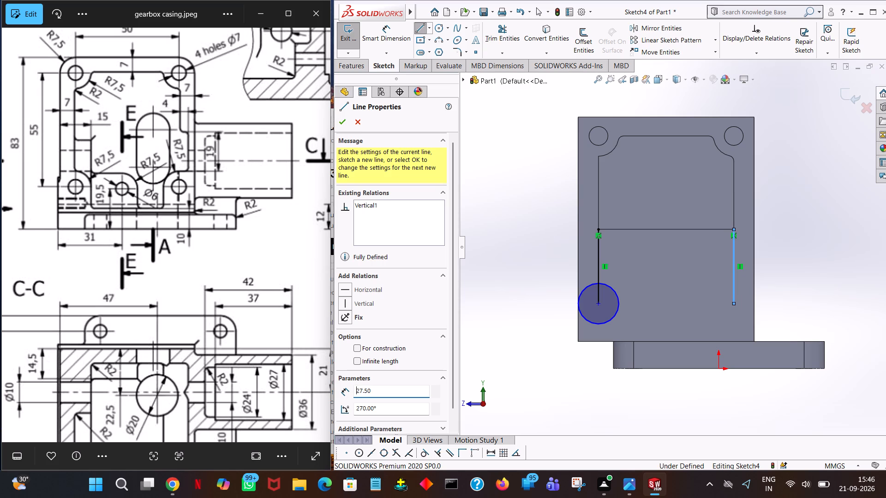
{"action": "right_click", "coordinate": [733, 307]}
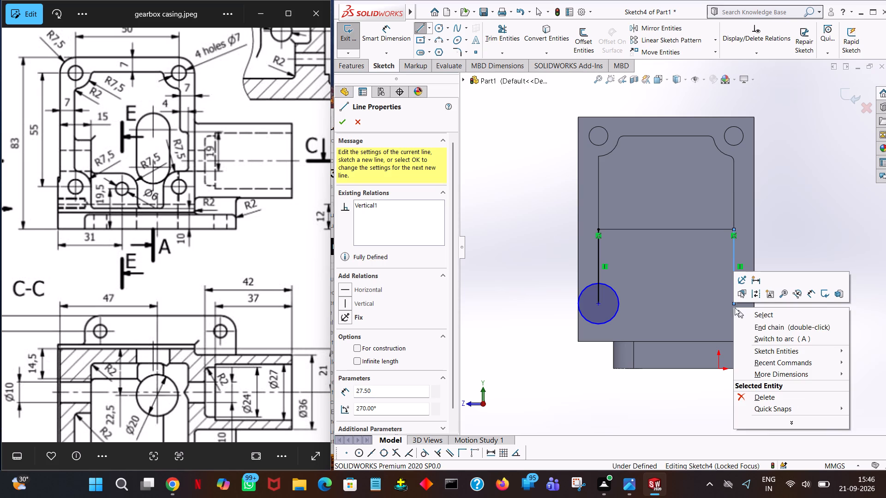
{"action": "left_click", "coordinate": [769, 312]}
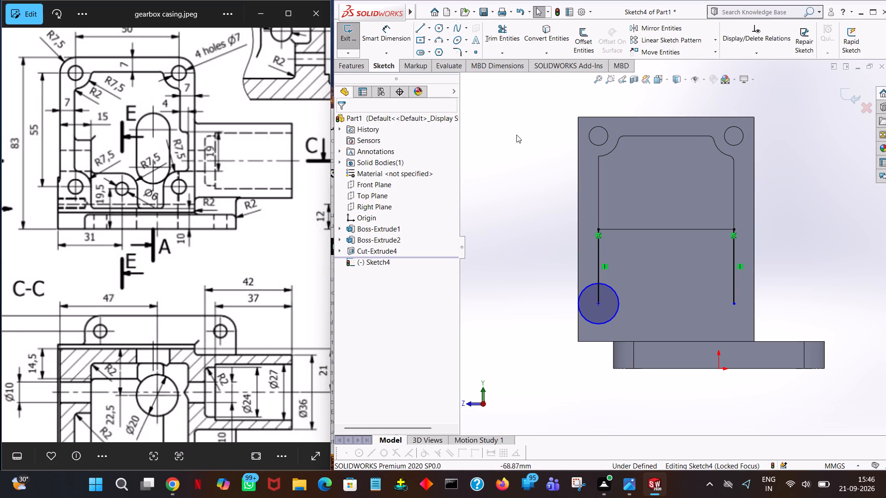
Sketch a circle of radius 7.5 mm centred on the lower end of the right vertical line.
{"action": "left_click", "coordinate": [434, 29]}
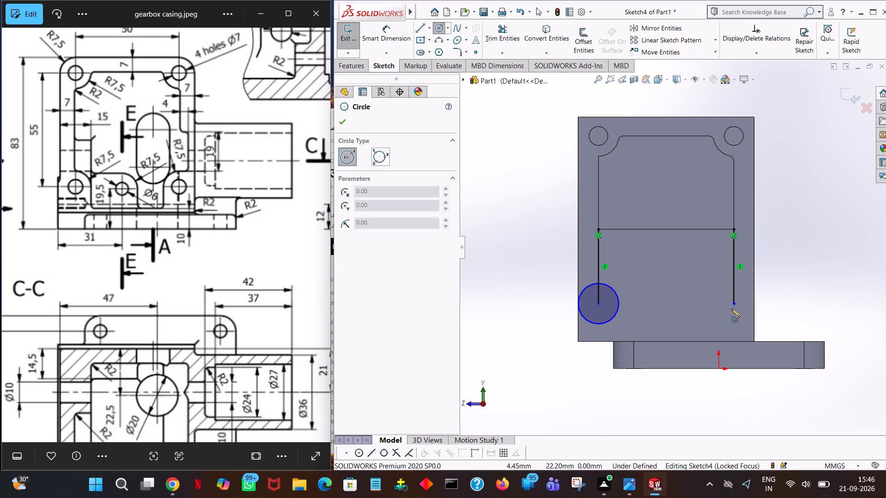
{"action": "left_click", "coordinate": [733, 304]}
{"action": "left_click", "coordinate": [733, 284]}
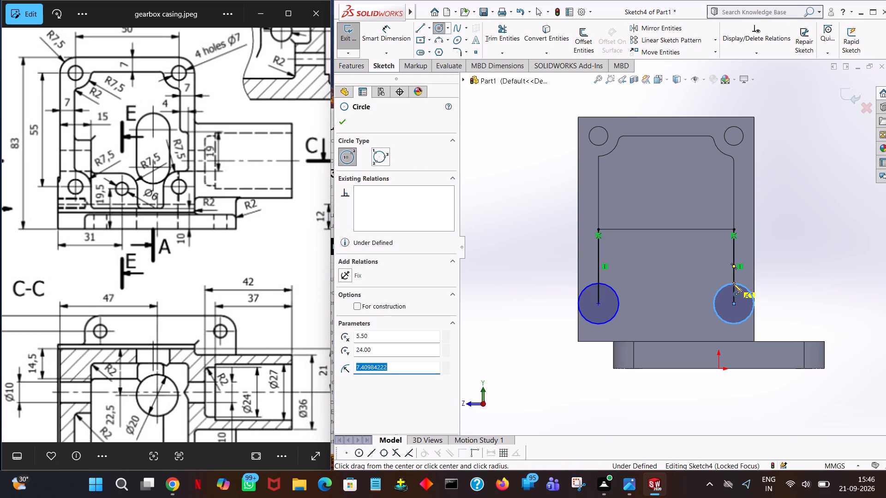
{"action": "type", "text": "7.5"}
{"action": "key", "text": "Return"}
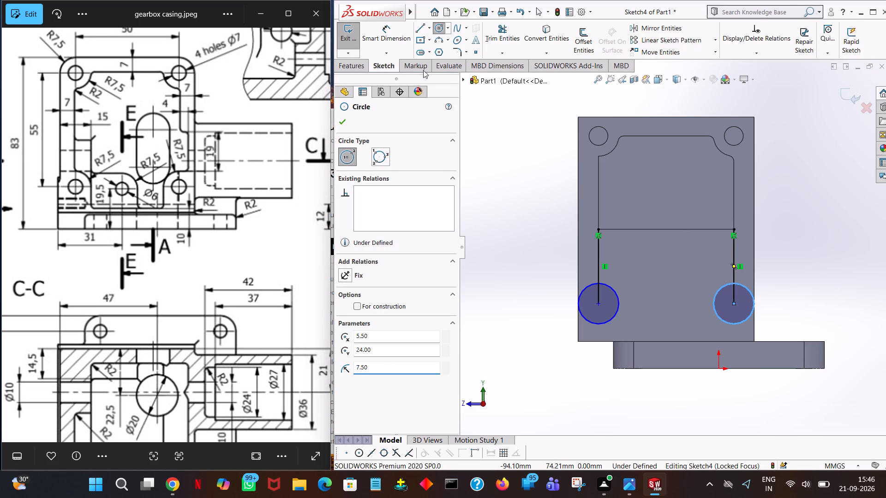
Examine the drawing's front view, sections A-A and C-C, and pictorial view for the shape of the lower cavity around the corner bosses.
{"action": "left_click", "coordinate": [419, 32]}
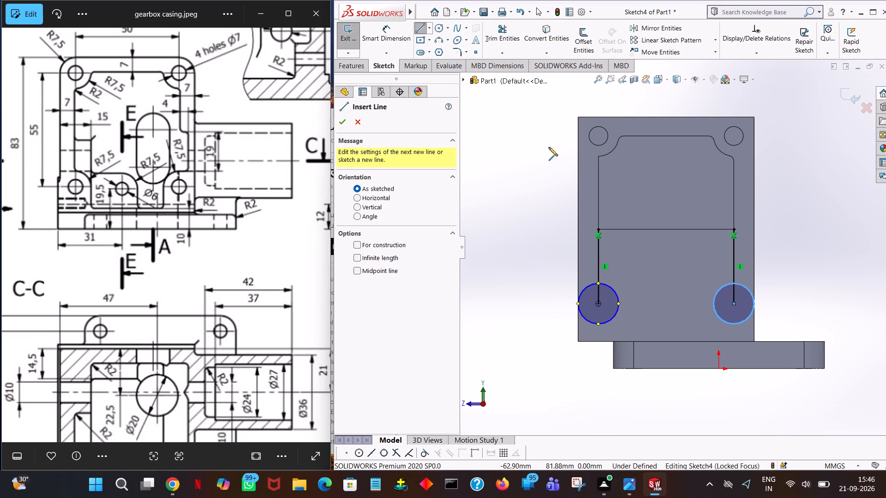
{"action": "left_click", "coordinate": [577, 303]}
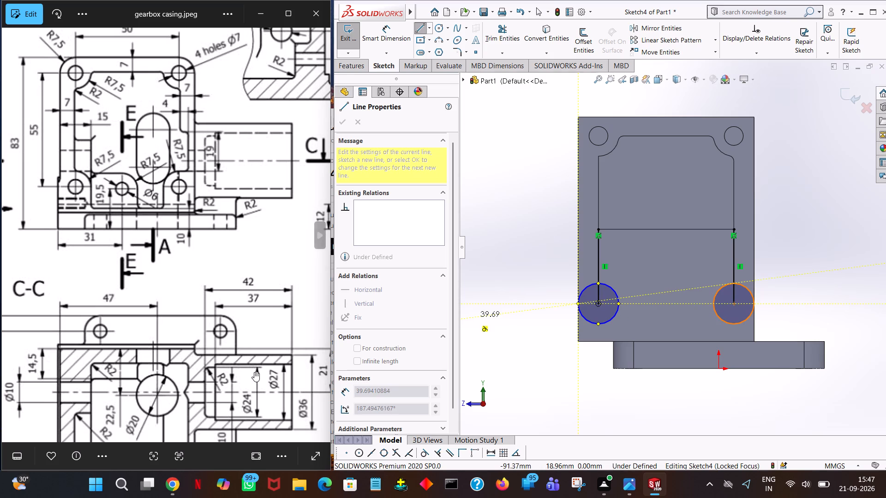
{"action": "left_click_drag", "start_coordinate": [254, 372], "coordinate": [268, 172]}
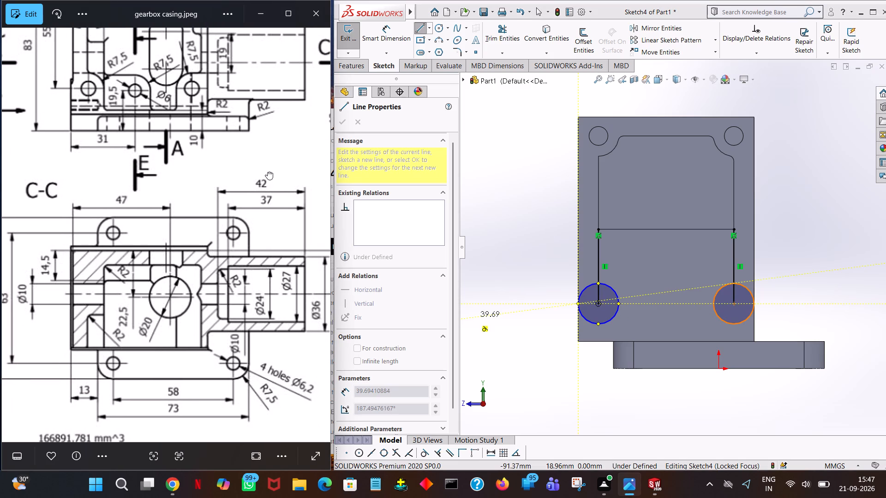
{"action": "left_click_drag", "start_coordinate": [268, 172], "coordinate": [0, 313]}
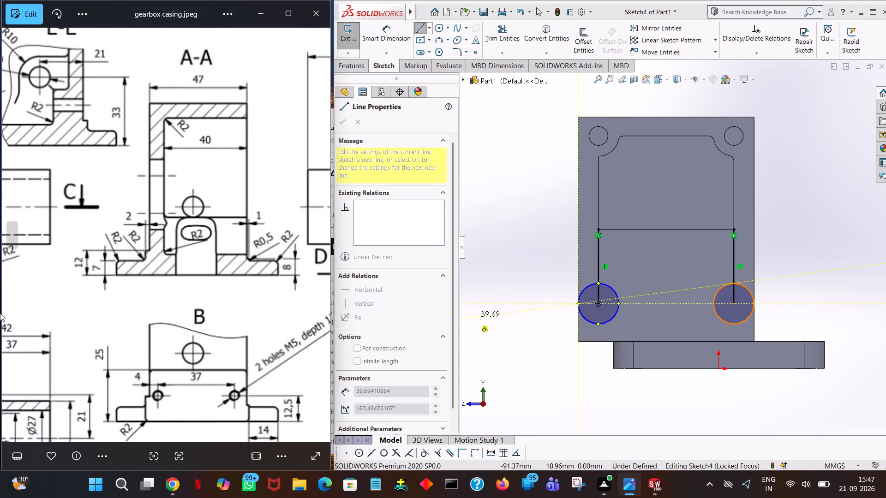
{"action": "left_click_drag", "start_coordinate": [0, 313], "coordinate": [211, 344]}
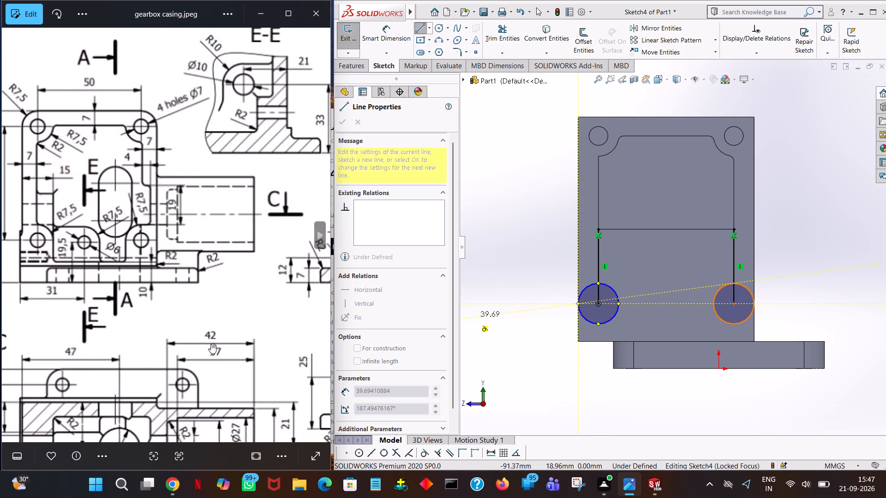
{"action": "left_click_drag", "start_coordinate": [211, 344], "coordinate": [0, 125]}
{"action": "left_click_drag", "start_coordinate": [177, 243], "coordinate": [0, 177]}
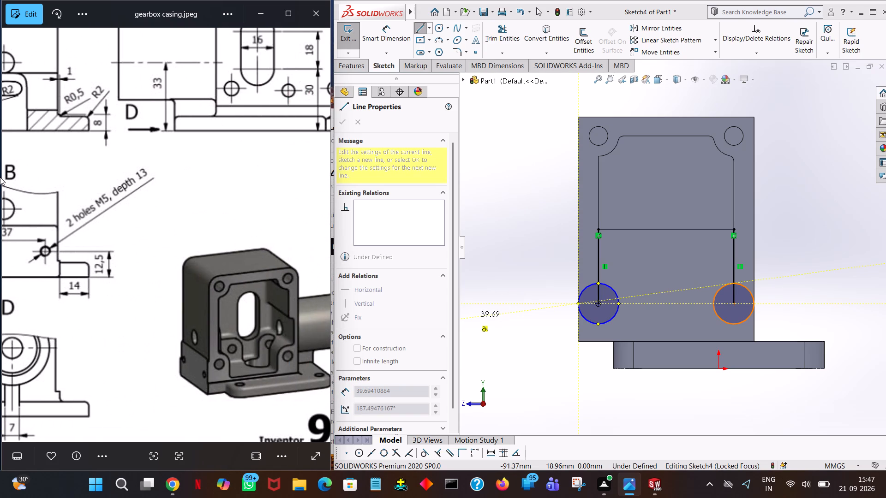
{"action": "left_click_drag", "start_coordinate": [0, 177], "coordinate": [75, 174]}
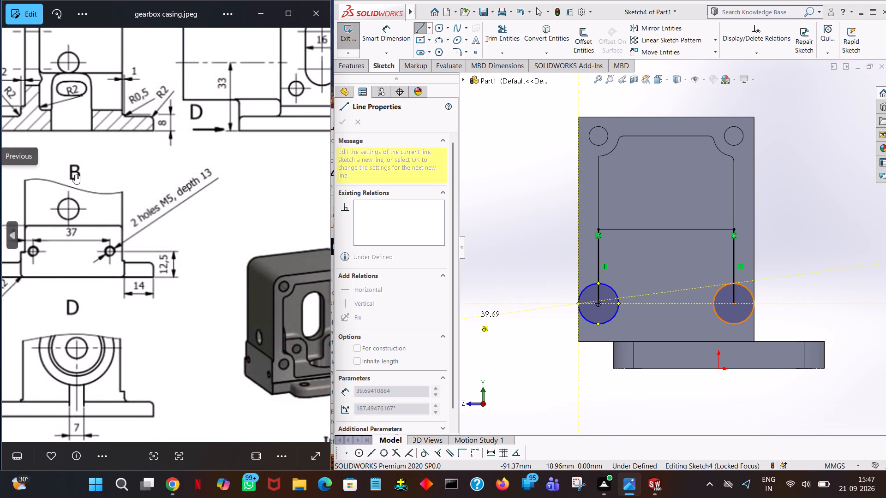
{"action": "left_click_drag", "start_coordinate": [75, 174], "coordinate": [0, 163]}
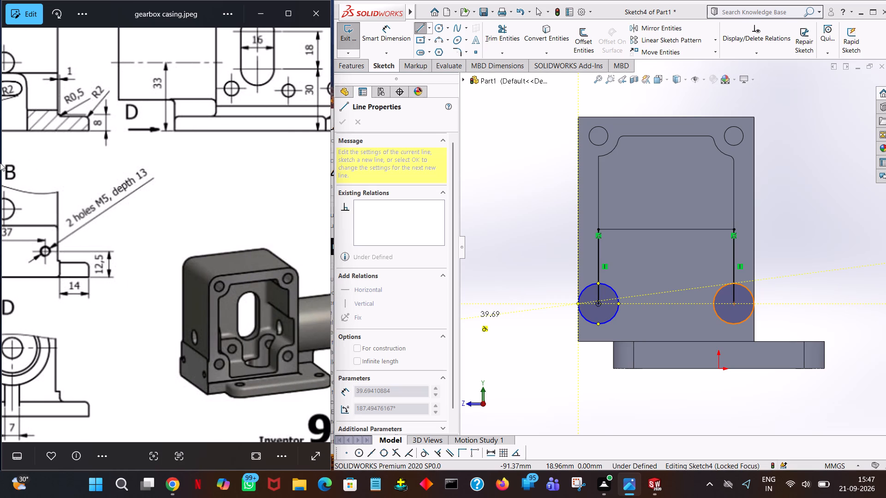
{"action": "left_click_drag", "start_coordinate": [0, 163], "coordinate": [402, 174]}
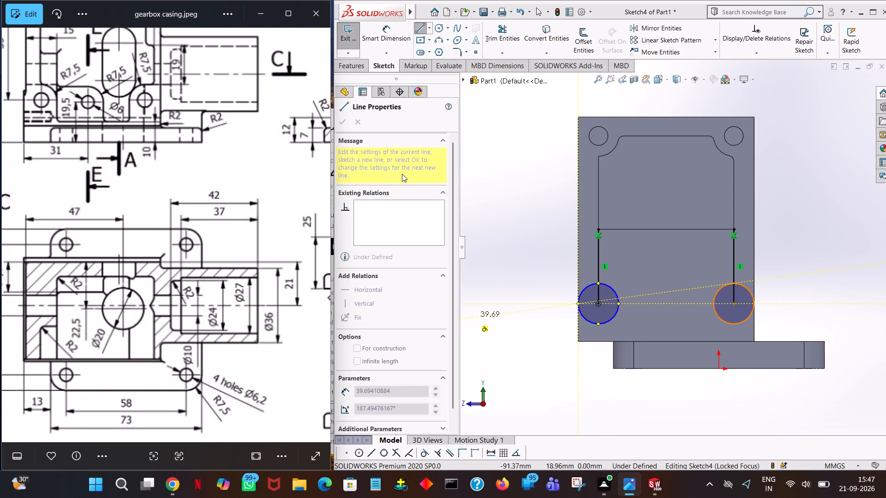
{"action": "left_click_drag", "start_coordinate": [402, 174], "coordinate": [446, 234]}
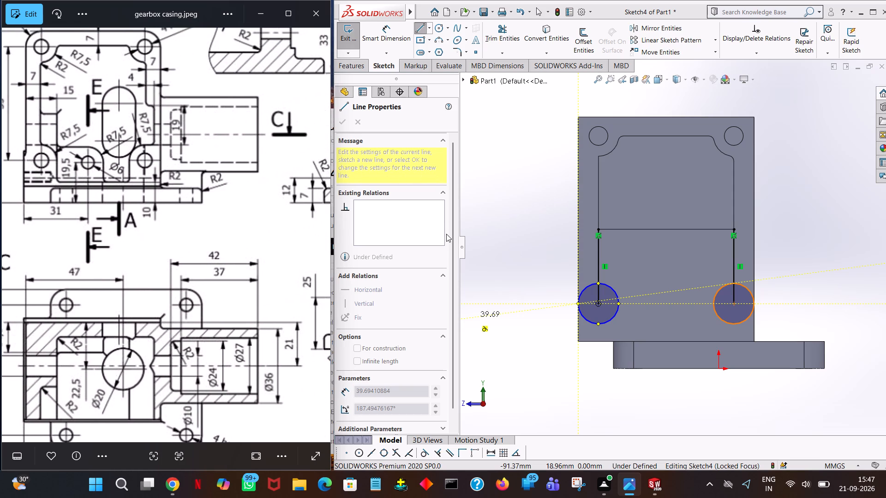
{"action": "left_click_drag", "start_coordinate": [446, 234], "coordinate": [447, 241]}
{"action": "right_click", "coordinate": [464, 283]}
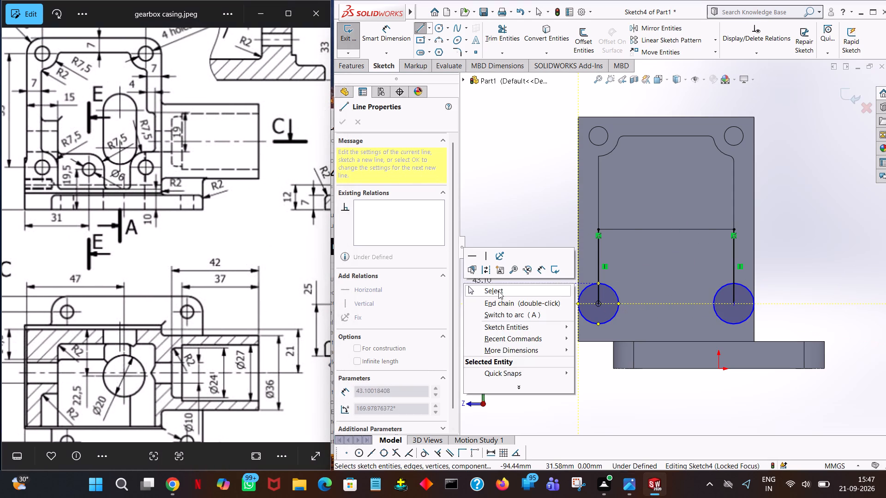
{"action": "left_click", "coordinate": [498, 290]}
Sketch a line chain from the left circle's inner edge about 12.7 mm down, 35 mm across, and back up to the right circle's inner edge.
{"action": "left_click", "coordinate": [415, 26]}
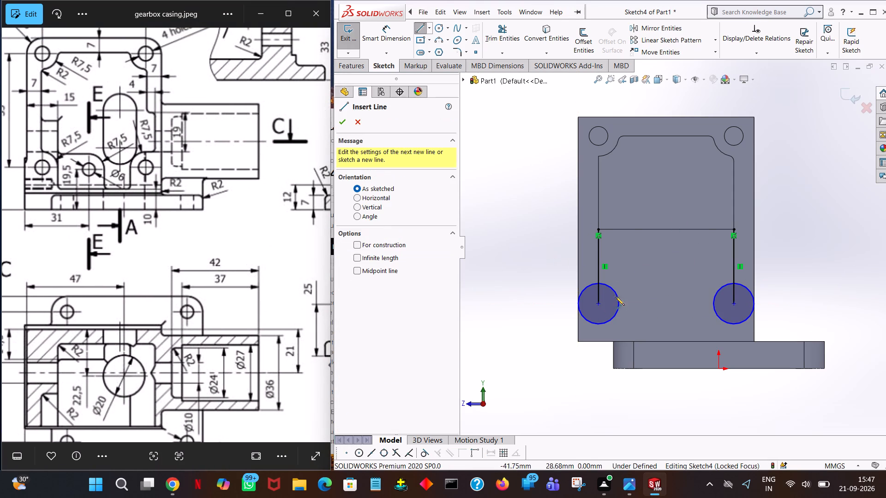
{"action": "left_click", "coordinate": [619, 303]}
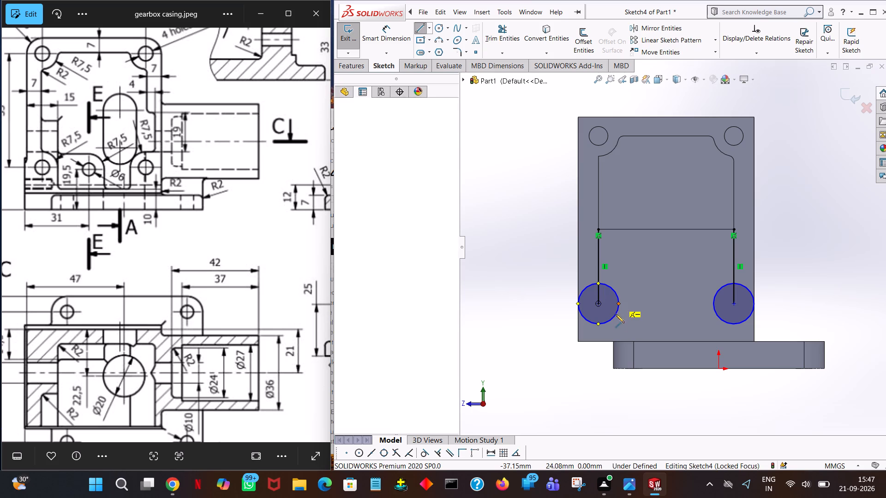
{"action": "left_click", "coordinate": [618, 338]}
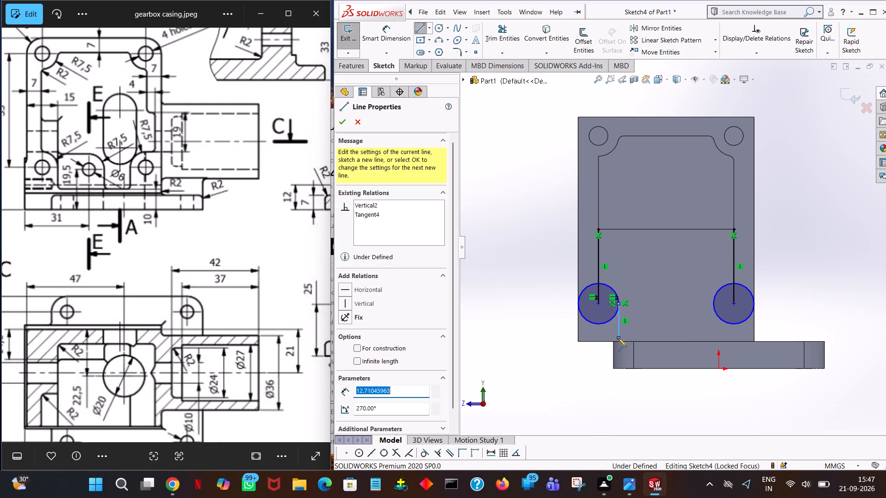
{"action": "type", "text": "13"}
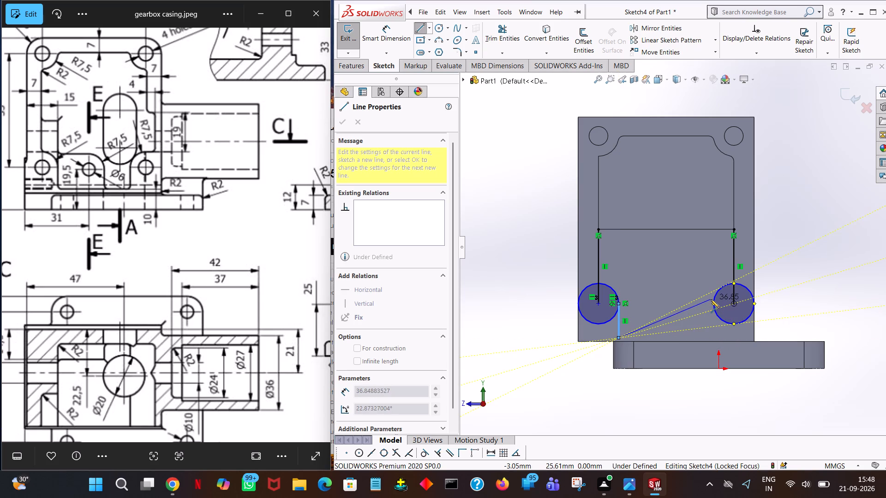
{"action": "left_click", "coordinate": [712, 338]}
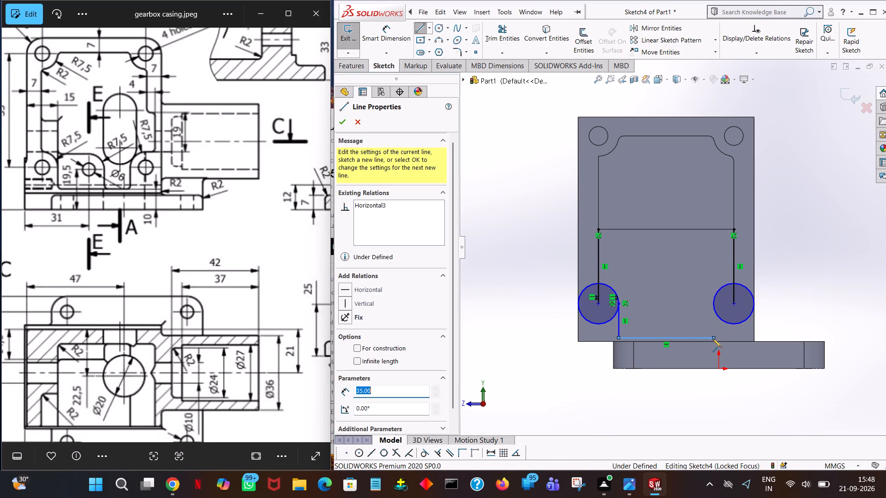
{"action": "left_click", "coordinate": [712, 305]}
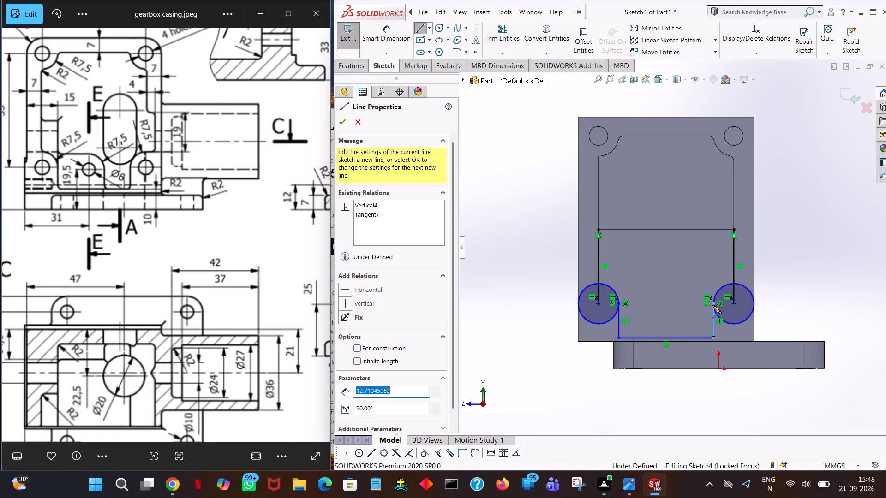
{"action": "right_click", "coordinate": [712, 305]}
{"action": "left_click", "coordinate": [719, 309]}
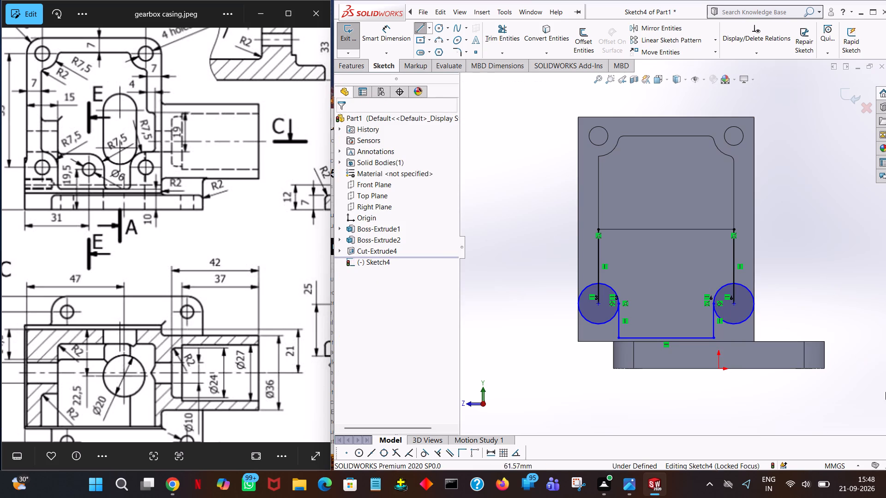
Trim both 7.5 mm radius circles to their inner upper quarter arcs and remove the vertical line ends inside them.
{"action": "left_click", "coordinate": [501, 42]}
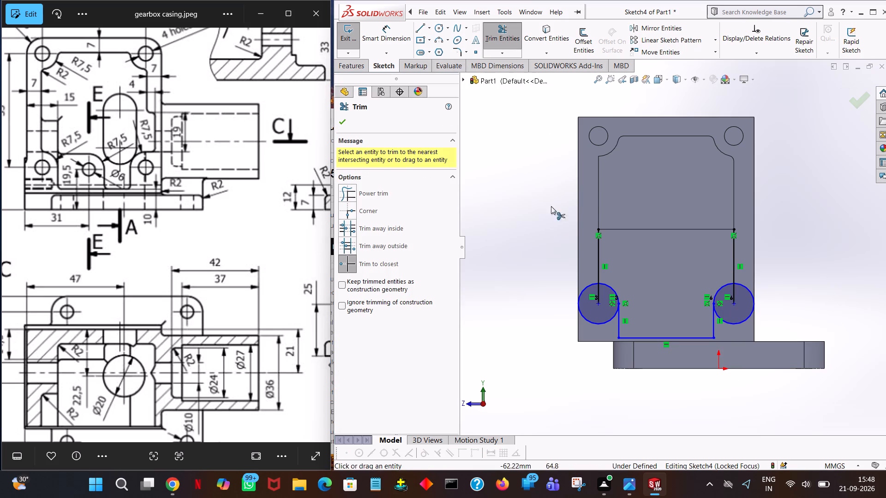
{"action": "left_click", "coordinate": [589, 320]}
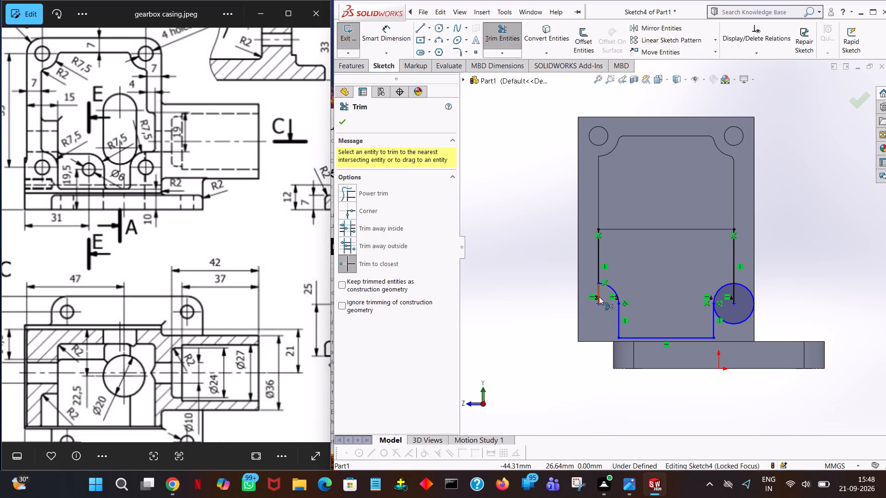
{"action": "left_click", "coordinate": [599, 296]}
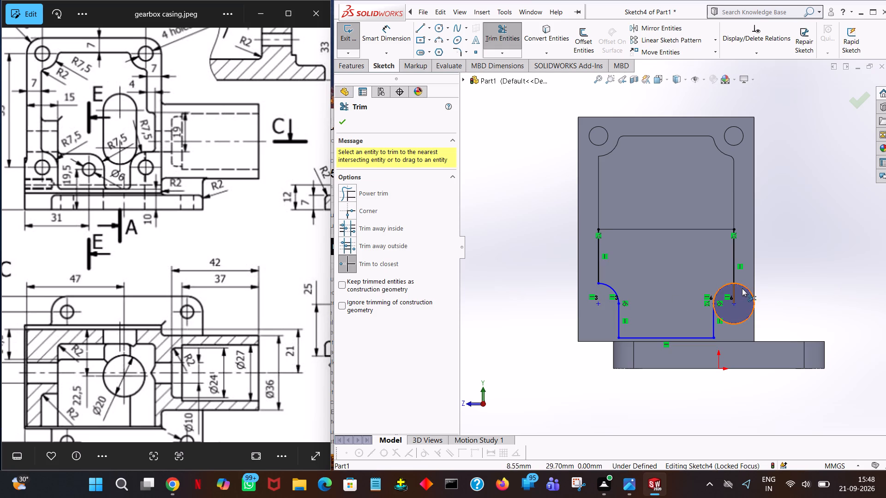
{"action": "left_click", "coordinate": [745, 286]}
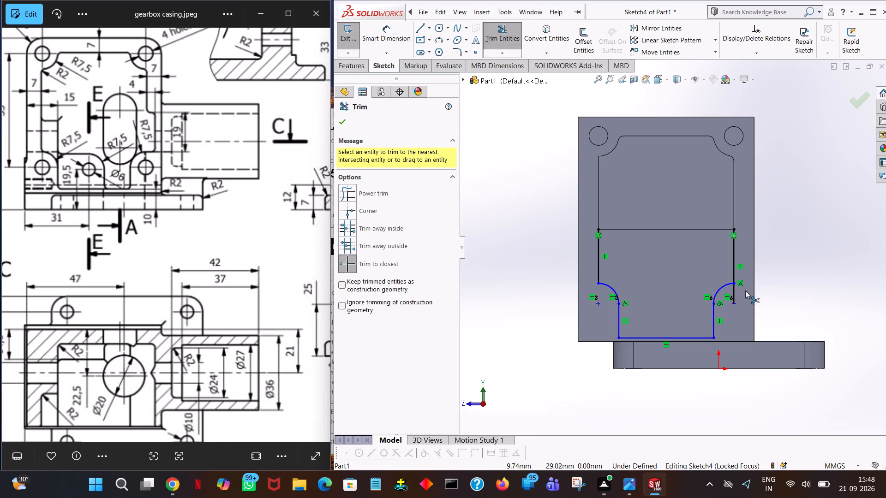
{"action": "left_click", "coordinate": [733, 295]}
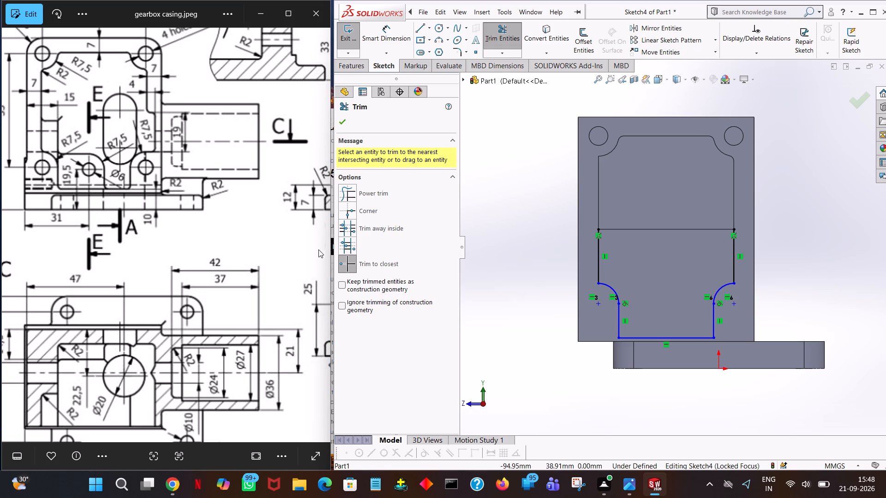
Apply 2 mm sketch fillets where both arcs meet the vertical lines and at the two bottom corners of the outline.
{"action": "left_click", "coordinate": [455, 52]}
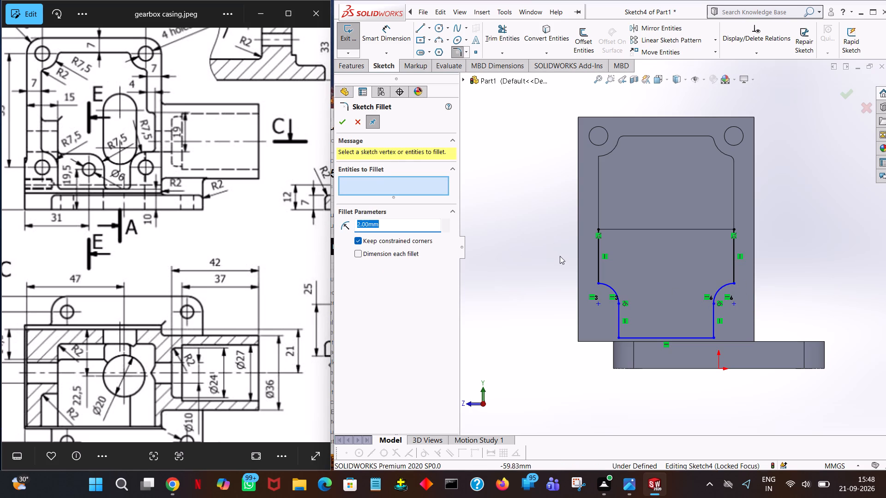
{"action": "left_click", "coordinate": [599, 282]}
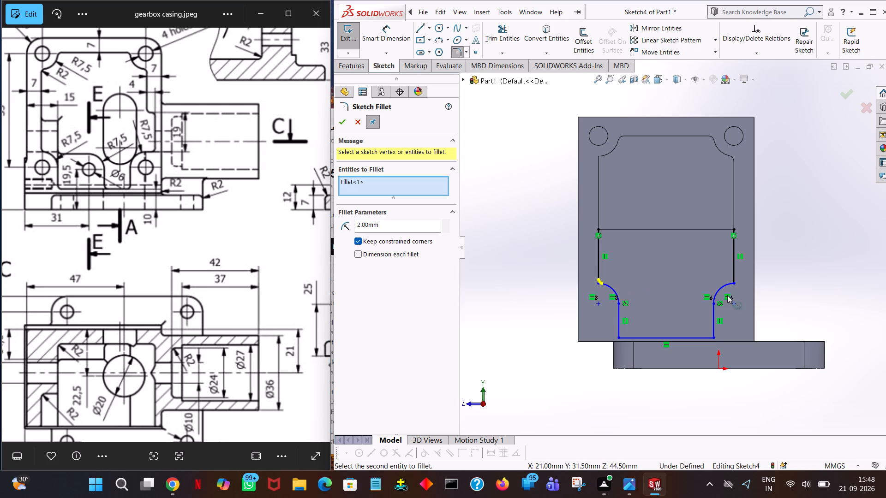
{"action": "left_click", "coordinate": [734, 283]}
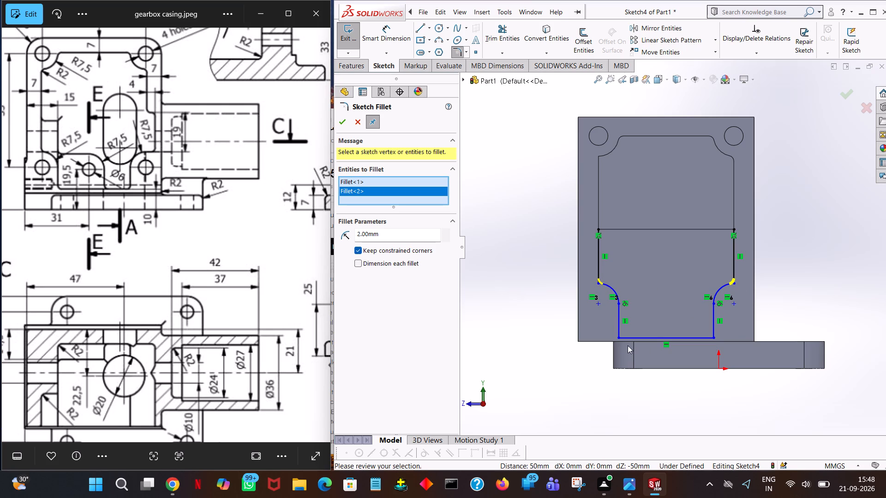
{"action": "left_click", "coordinate": [620, 336]}
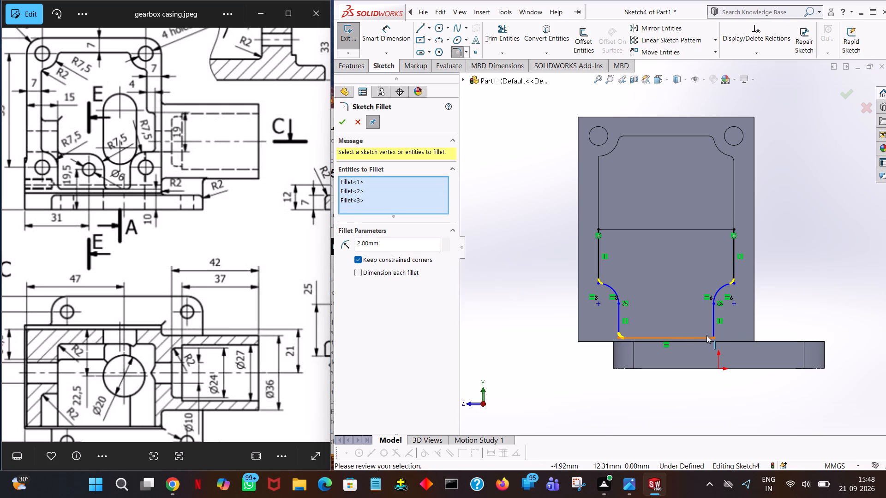
{"action": "left_click", "coordinate": [715, 337]}
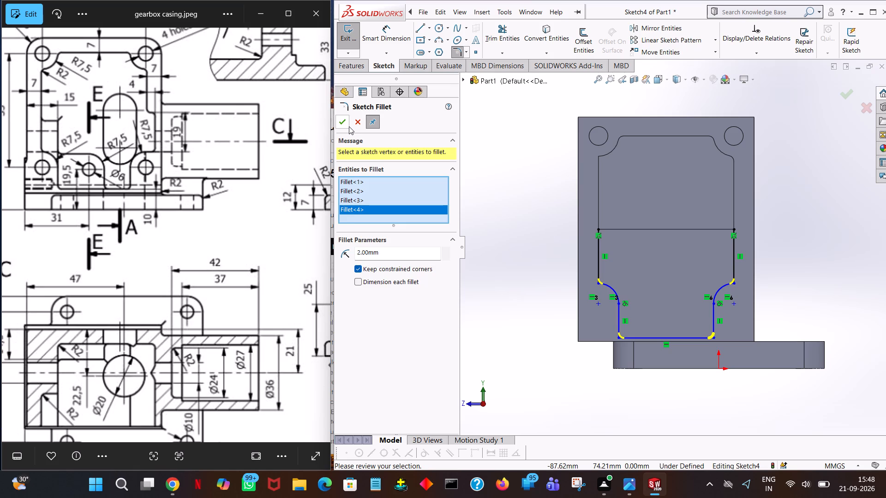
{"action": "left_click", "coordinate": [349, 126]}
{"action": "left_click", "coordinate": [506, 174]}
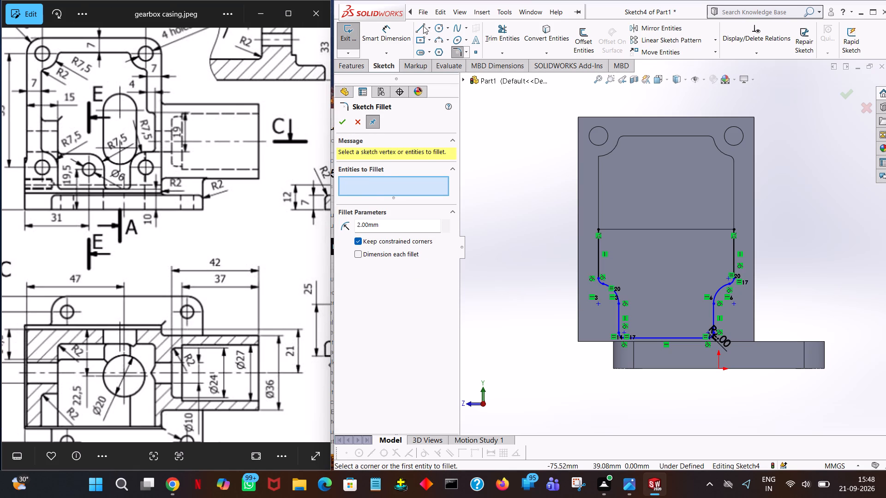
Sketch a circle of radius 3.5 mm at each of the two lower boss arc centres.
{"action": "left_click", "coordinate": [437, 29]}
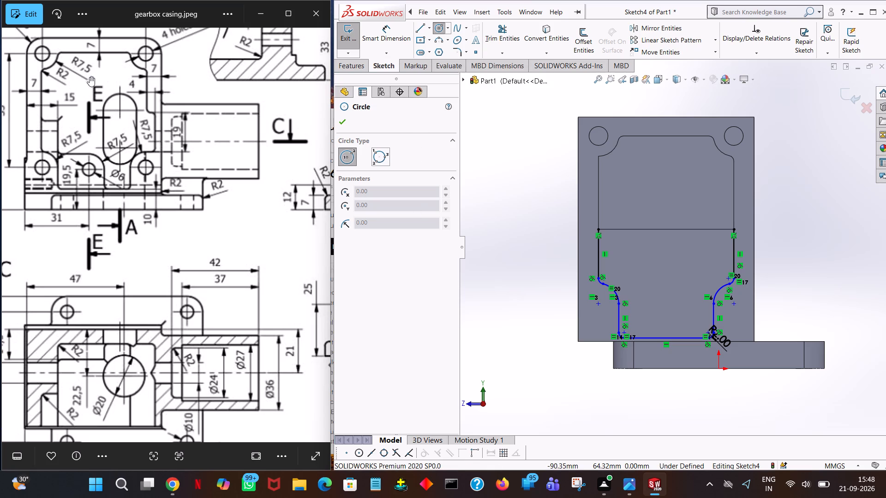
{"action": "left_click_drag", "start_coordinate": [167, 75], "coordinate": [164, 107]}
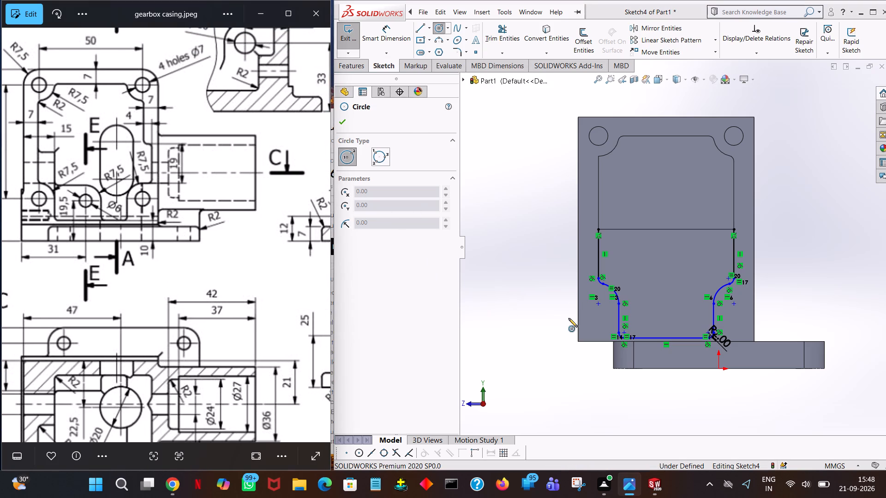
{"action": "left_click", "coordinate": [599, 304]}
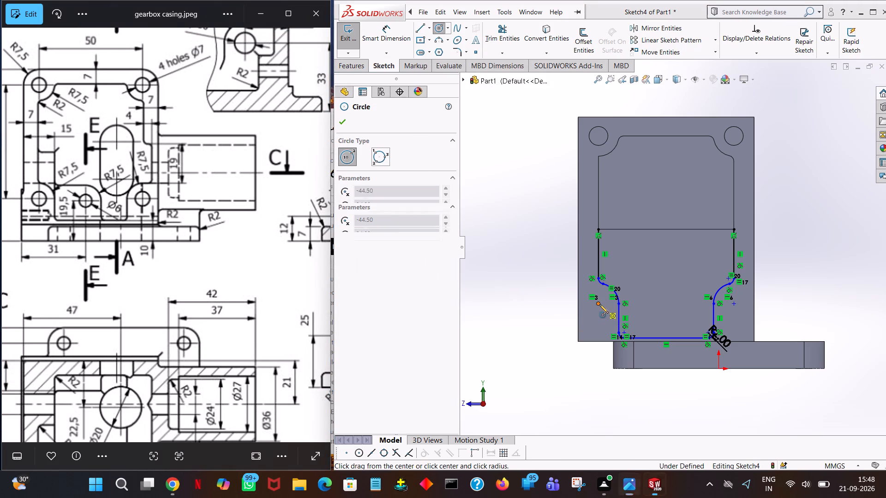
{"action": "left_click", "coordinate": [605, 297]}
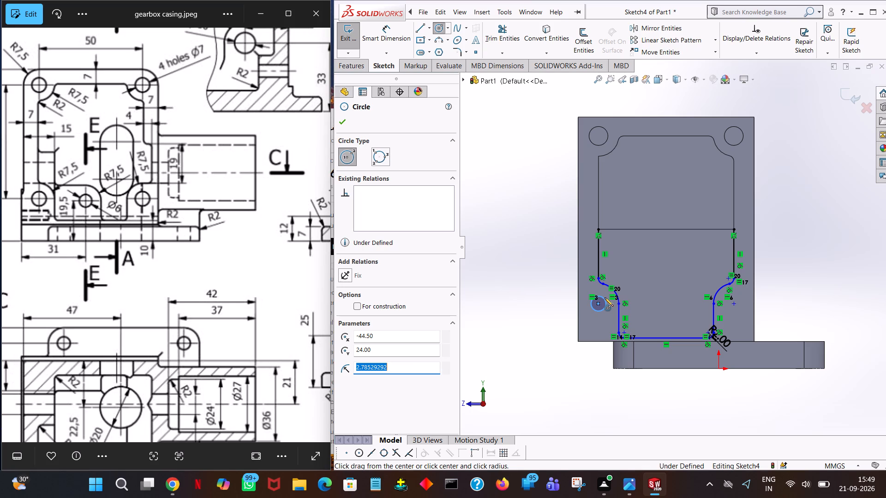
{"action": "type", "text": "3.5"}
{"action": "key", "text": "Return"}
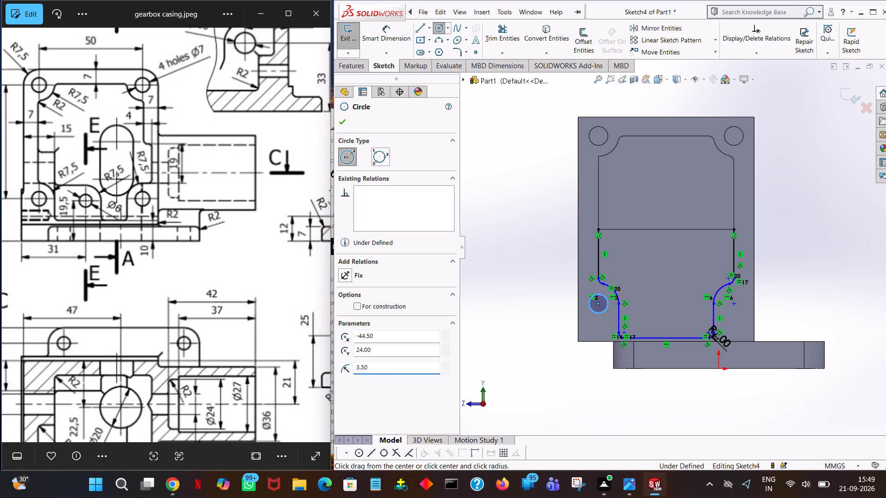
{"action": "left_click", "coordinate": [735, 304]}
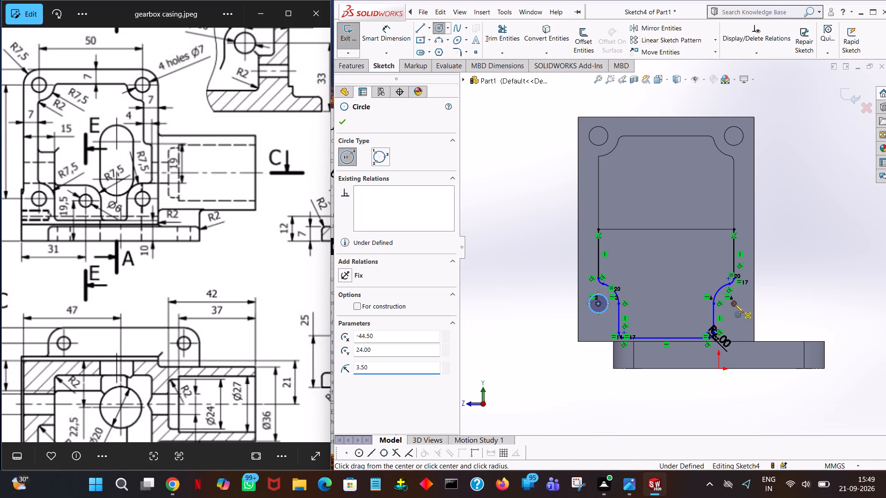
{"action": "left_click", "coordinate": [743, 300]}
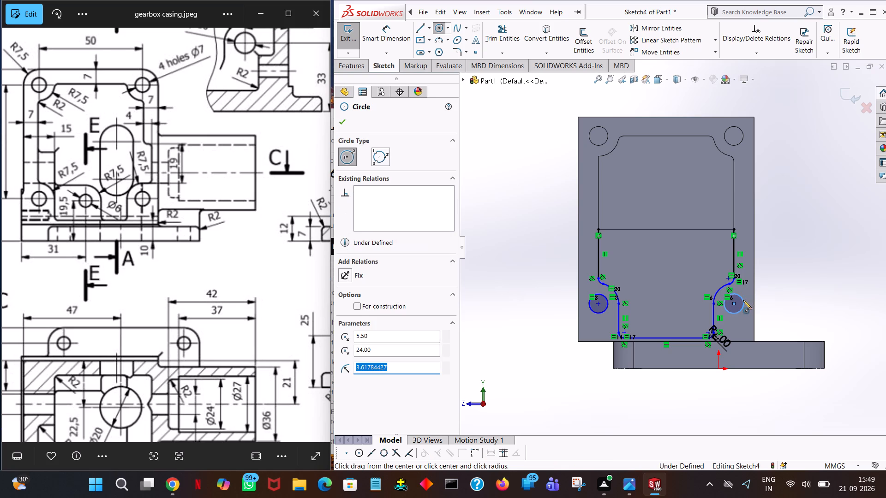
{"action": "type", "text": "3.5"}
{"action": "key", "text": "Return"}
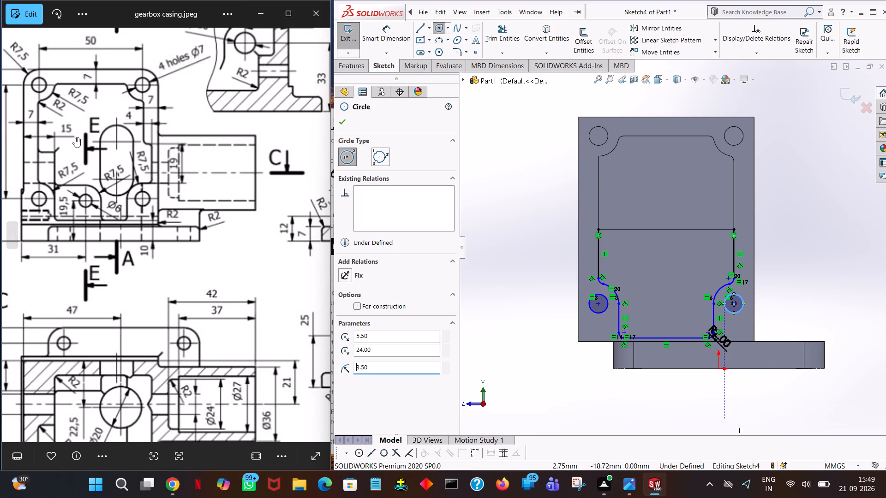
{"action": "left_click", "coordinate": [341, 121]}
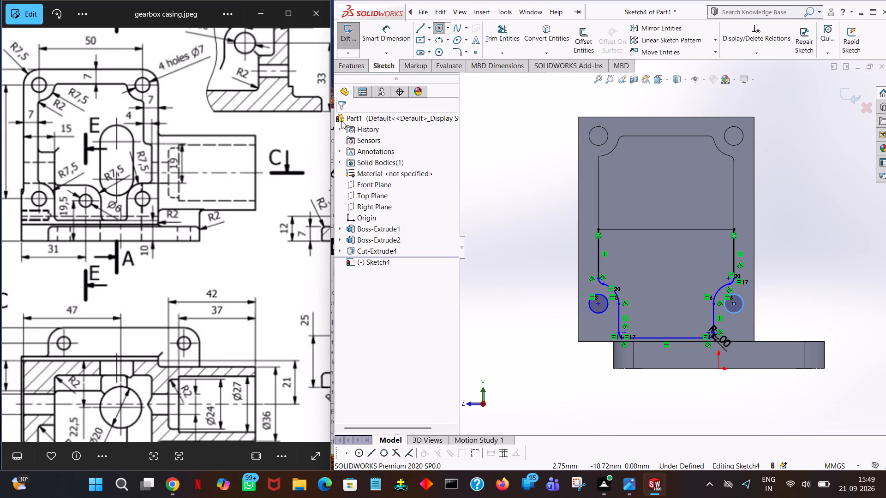
{"action": "left_click", "coordinate": [825, 196]}
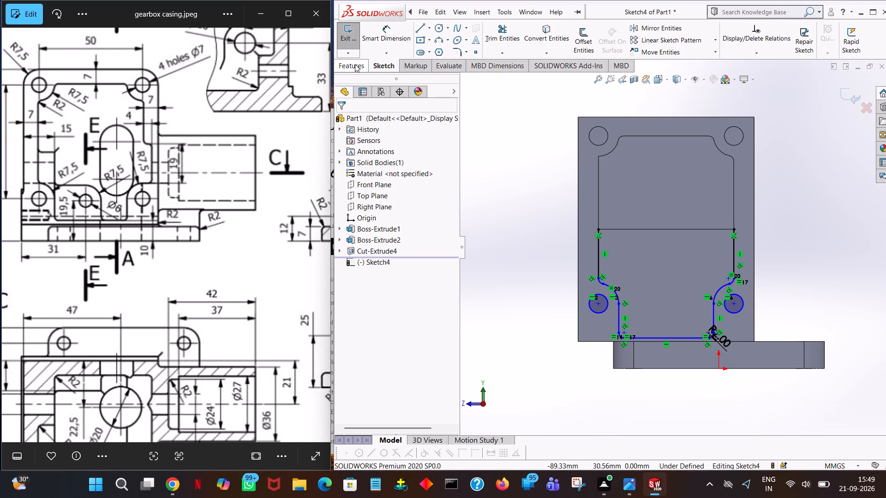
Set up a 40 mm blind extruded cut from the lower cavity region and the two lower corner circles.
{"action": "left_click", "coordinate": [355, 64]}
{"action": "left_click", "coordinate": [490, 33]}
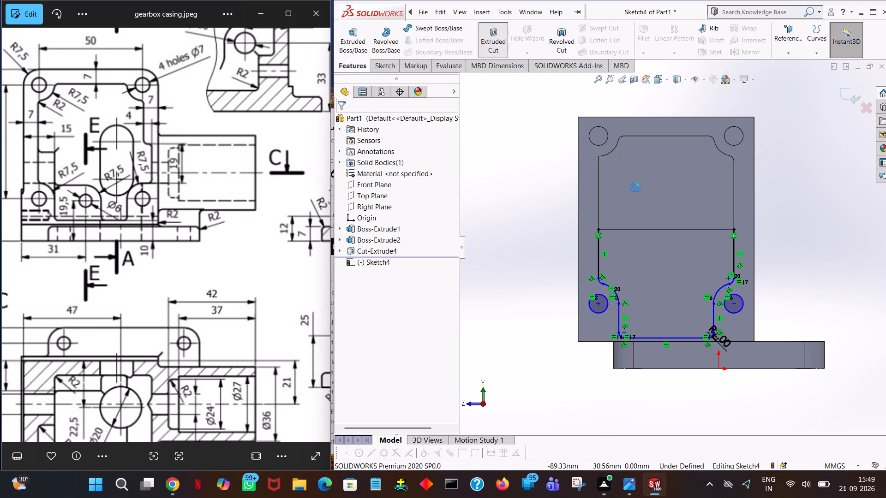
{"action": "left_click", "coordinate": [691, 248]}
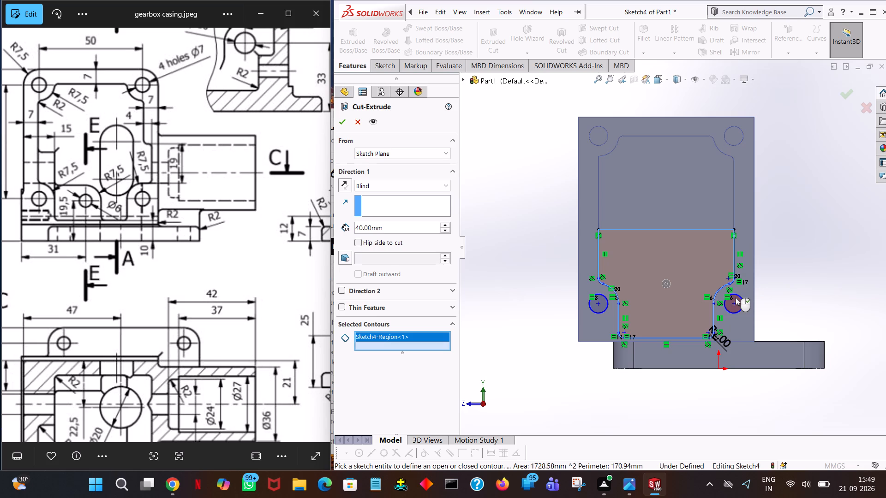
{"action": "left_click", "coordinate": [736, 297]}
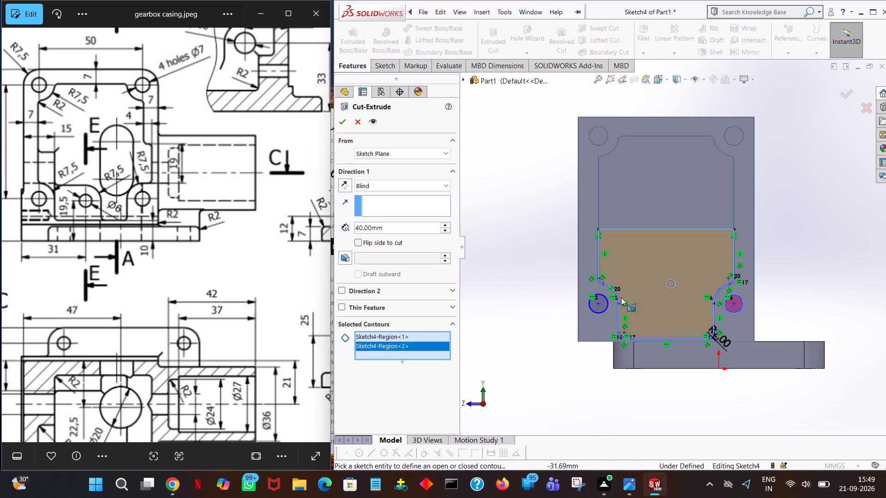
{"action": "left_click", "coordinate": [603, 299]}
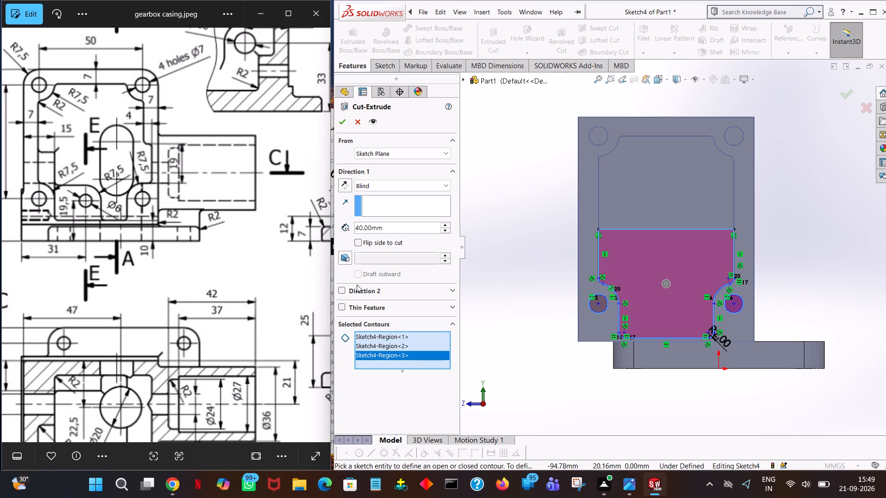
Examine the gearbox casing drawing, focusing on the cavity, internal bosses and base flange in the shaded isometric view.
{"action": "middle_click_drag", "start_coordinate": [349, 286], "coordinate": [319, 289]}
{"action": "left_click_drag", "start_coordinate": [262, 286], "coordinate": [186, 279]}
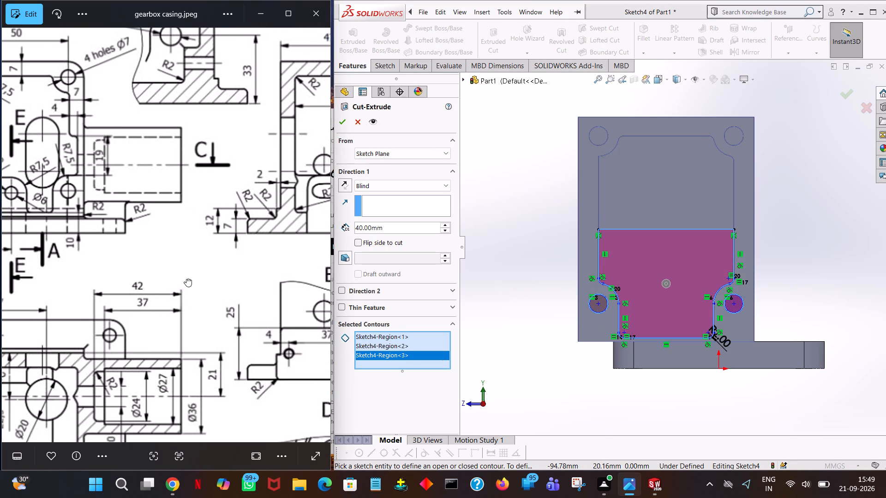
{"action": "left_click_drag", "start_coordinate": [186, 279], "coordinate": [298, 292]}
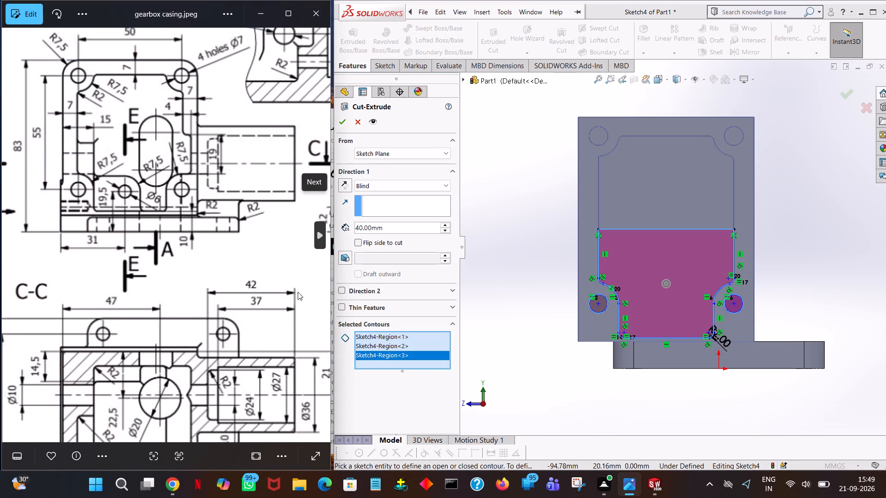
{"action": "left_click_drag", "start_coordinate": [298, 292], "coordinate": [0, 232]}
{"action": "left_click_drag", "start_coordinate": [300, 351], "coordinate": [298, 351]}
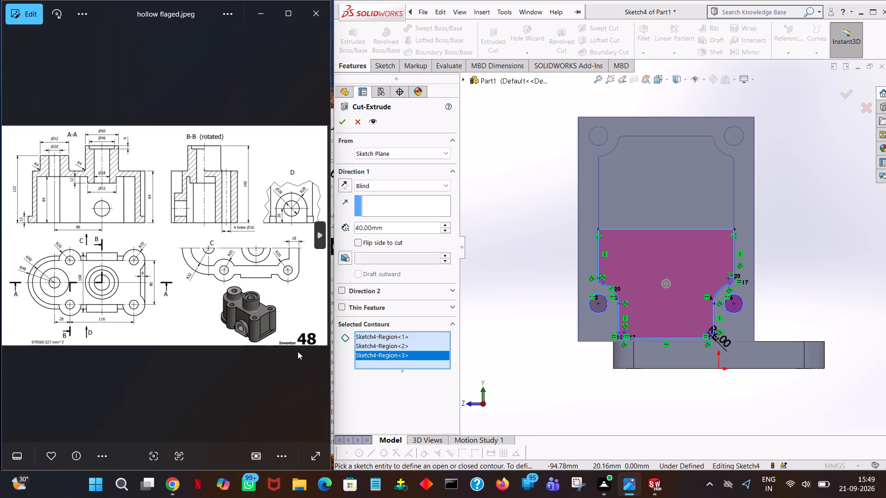
{"action": "left_click_drag", "start_coordinate": [298, 351], "coordinate": [131, 216]}
{"action": "left_click", "coordinate": [10, 230]}
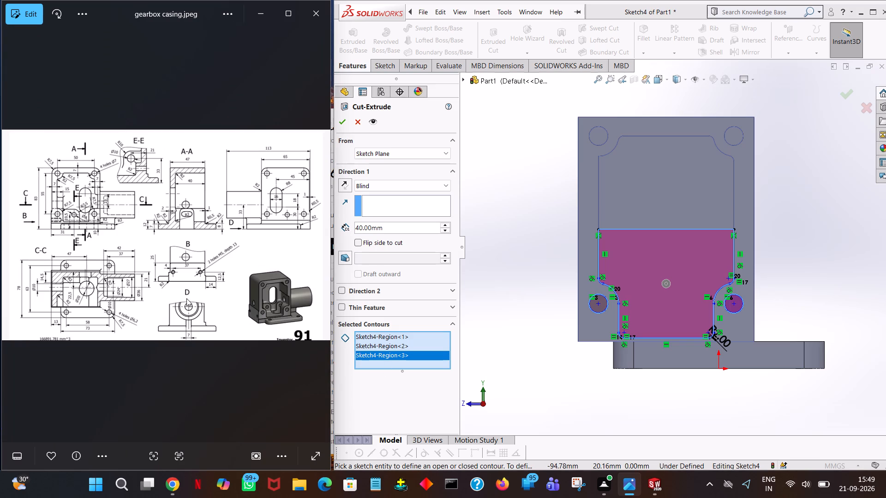
{"action": "left_click", "coordinate": [225, 300]}
{"action": "scroll", "coordinate": [284, 310], "scroll_direction": "up", "scroll_amount": 19, "text": "ctrl"}
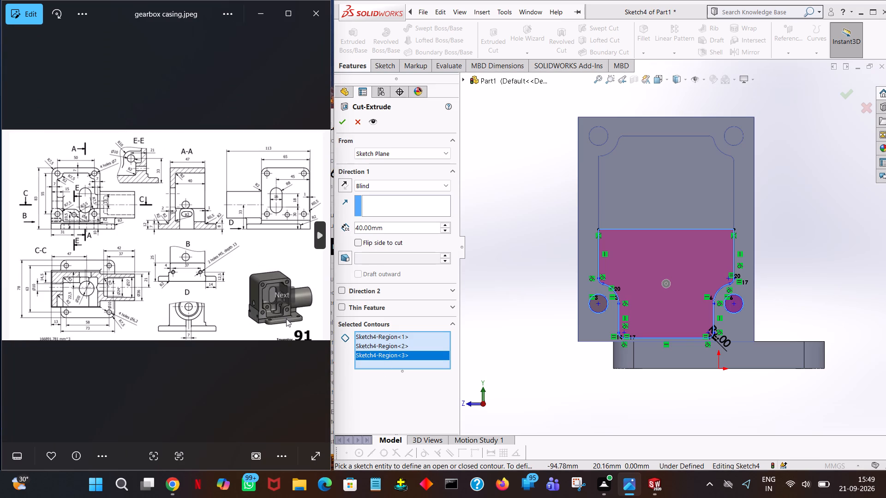
{"action": "scroll", "coordinate": [293, 319], "scroll_direction": "up", "scroll_amount": 6, "text": "ctrl"}
{"action": "scroll", "coordinate": [293, 313], "scroll_direction": "down", "scroll_amount": 7, "text": "ctrl"}
{"action": "scroll", "coordinate": [287, 314], "scroll_direction": "up", "scroll_amount": 11, "text": "ctrl"}
{"action": "left_click", "coordinate": [276, 303]}
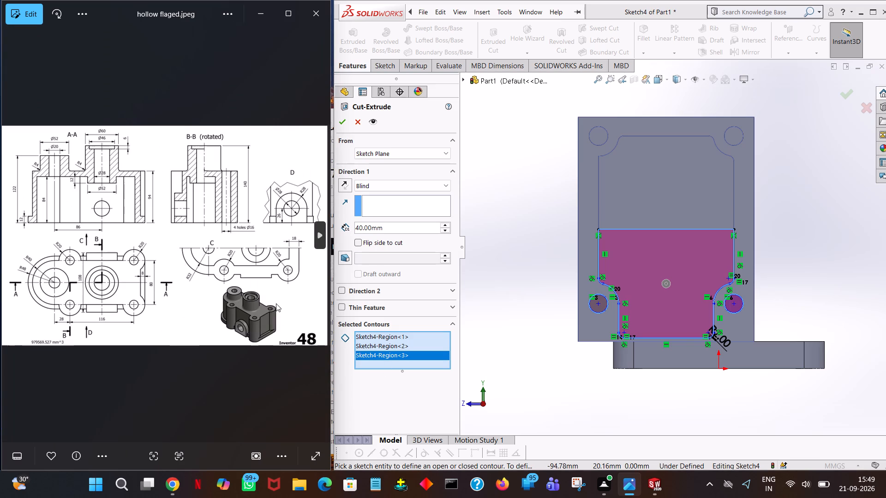
{"action": "left_click_drag", "start_coordinate": [270, 313], "coordinate": [161, 311]}
{"action": "left_click", "coordinate": [12, 232]}
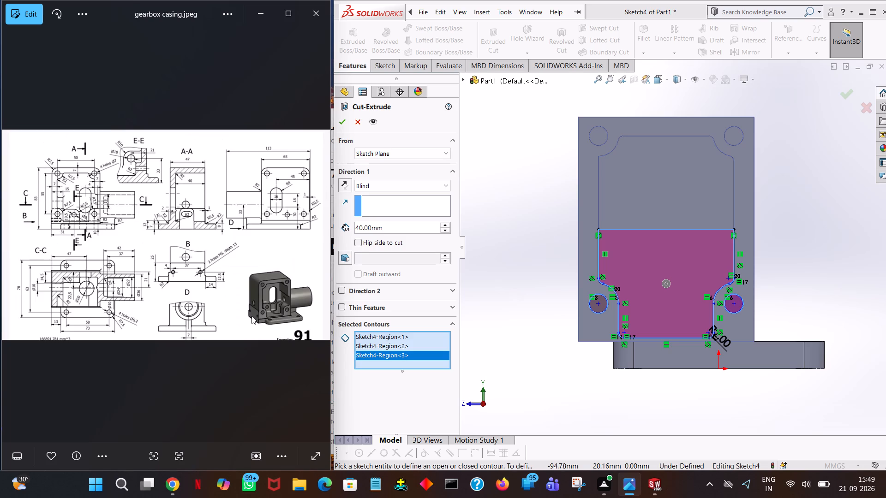
{"action": "scroll", "coordinate": [254, 315], "scroll_direction": "up", "scroll_amount": 4, "text": "ctrl"}
{"action": "scroll", "coordinate": [278, 338], "scroll_direction": "right", "scroll_amount": 1}
{"action": "scroll", "coordinate": [278, 338], "scroll_direction": "left", "scroll_amount": 1}
{"action": "scroll", "coordinate": [281, 348], "scroll_direction": "right", "scroll_amount": 1}
{"action": "scroll", "coordinate": [282, 351], "scroll_direction": "left", "scroll_amount": 1}
{"action": "scroll", "coordinate": [283, 353], "scroll_direction": "right", "scroll_amount": 1}
{"action": "scroll", "coordinate": [283, 354], "scroll_direction": "left", "scroll_amount": 1}
{"action": "scroll", "coordinate": [283, 356], "scroll_direction": "down", "scroll_amount": 1}
{"action": "scroll", "coordinate": [283, 356], "scroll_direction": "left", "scroll_amount": 1}
{"action": "scroll", "coordinate": [283, 356], "scroll_direction": "down", "scroll_amount": 1}
{"action": "scroll", "coordinate": [283, 356], "scroll_direction": "left", "scroll_amount": 1}
{"action": "scroll", "coordinate": [283, 356], "scroll_direction": "down", "scroll_amount": 1}
{"action": "scroll", "coordinate": [283, 356], "scroll_direction": "left", "scroll_amount": 1}
{"action": "scroll", "coordinate": [283, 355], "scroll_direction": "down", "scroll_amount": 1}
{"action": "scroll", "coordinate": [283, 355], "scroll_direction": "left", "scroll_amount": 1}
{"action": "scroll", "coordinate": [284, 355], "scroll_direction": "down", "scroll_amount": 1}
{"action": "scroll", "coordinate": [284, 355], "scroll_direction": "left", "scroll_amount": 1}
{"action": "scroll", "coordinate": [288, 351], "scroll_direction": "down", "scroll_amount": 1}
{"action": "scroll", "coordinate": [288, 351], "scroll_direction": "left", "scroll_amount": 1}
{"action": "scroll", "coordinate": [293, 348], "scroll_direction": "down", "scroll_amount": 1}
{"action": "scroll", "coordinate": [293, 348], "scroll_direction": "left", "scroll_amount": 1}
{"action": "scroll", "coordinate": [298, 345], "scroll_direction": "down", "scroll_amount": 1}
{"action": "scroll", "coordinate": [298, 345], "scroll_direction": "left", "scroll_amount": 1}
{"action": "scroll", "coordinate": [301, 344], "scroll_direction": "down", "scroll_amount": 1}
{"action": "scroll", "coordinate": [301, 344], "scroll_direction": "left", "scroll_amount": 1}
{"action": "scroll", "coordinate": [304, 342], "scroll_direction": "down", "scroll_amount": 1}
{"action": "scroll", "coordinate": [304, 342], "scroll_direction": "left", "scroll_amount": 1}
{"action": "scroll", "coordinate": [306, 341], "scroll_direction": "down", "scroll_amount": 1}
{"action": "scroll", "coordinate": [306, 341], "scroll_direction": "left", "scroll_amount": 1}
{"action": "scroll", "coordinate": [307, 340], "scroll_direction": "down", "scroll_amount": 1}
{"action": "scroll", "coordinate": [307, 340], "scroll_direction": "up", "scroll_amount": 9}
{"action": "scroll", "coordinate": [281, 334], "scroll_direction": "up", "scroll_amount": 5, "text": "ctrl"}
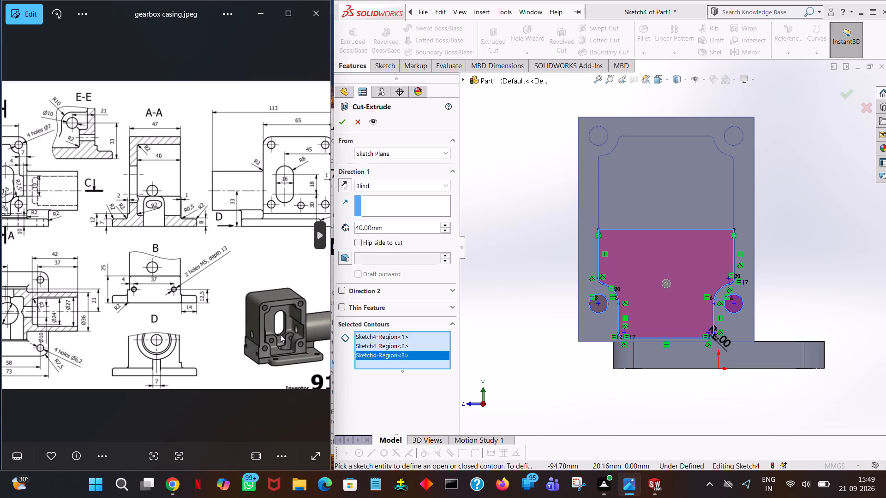
{"action": "scroll", "coordinate": [280, 334], "scroll_direction": "up", "scroll_amount": 9, "text": "ctrl"}
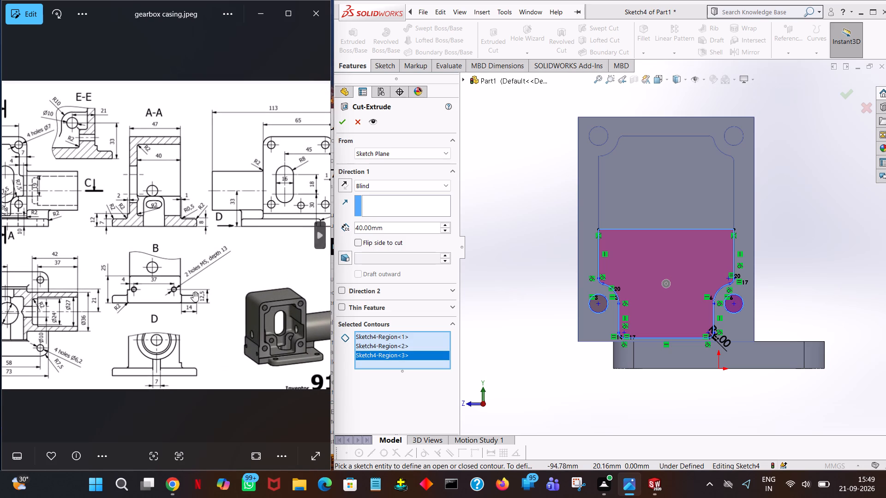
{"action": "scroll", "coordinate": [259, 329], "scroll_direction": "up", "scroll_amount": 11, "text": "ctrl"}
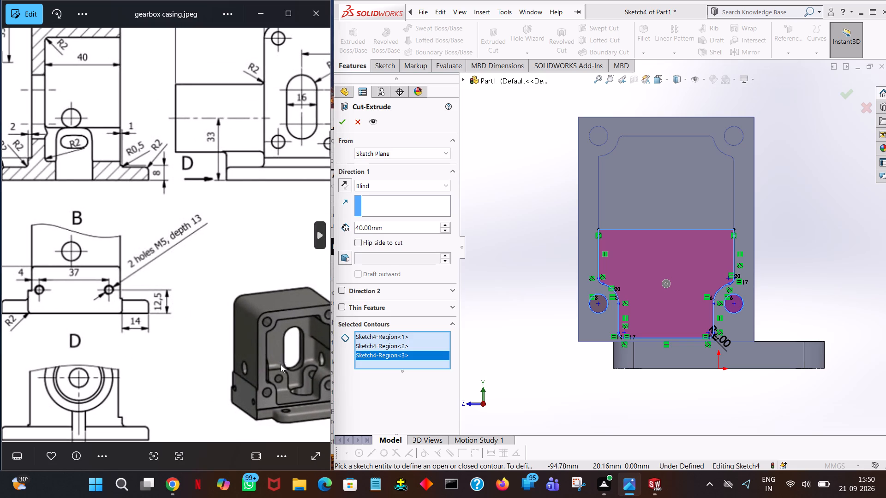
{"action": "left_click_drag", "start_coordinate": [281, 365], "coordinate": [217, 340]}
{"action": "left_click", "coordinate": [10, 235]}
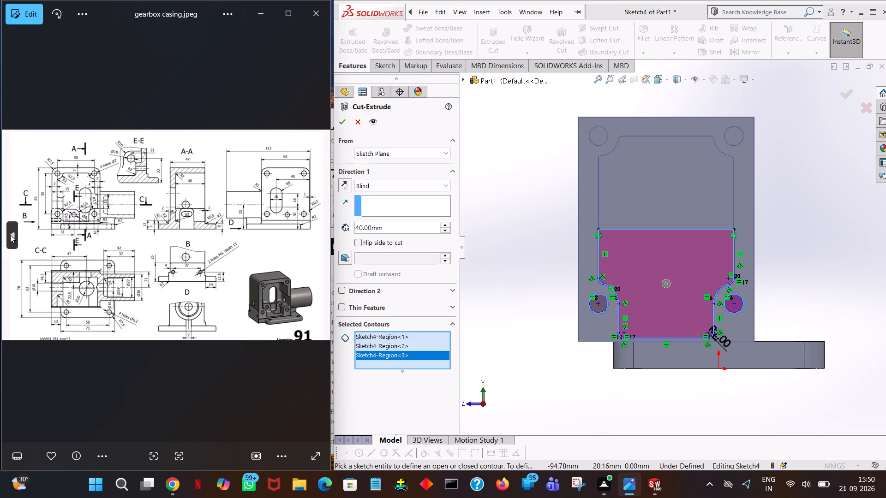
{"action": "scroll", "coordinate": [207, 293], "scroll_direction": "up", "scroll_amount": 10, "text": "ctrl"}
{"action": "left_click_drag", "start_coordinate": [253, 325], "coordinate": [83, 204]}
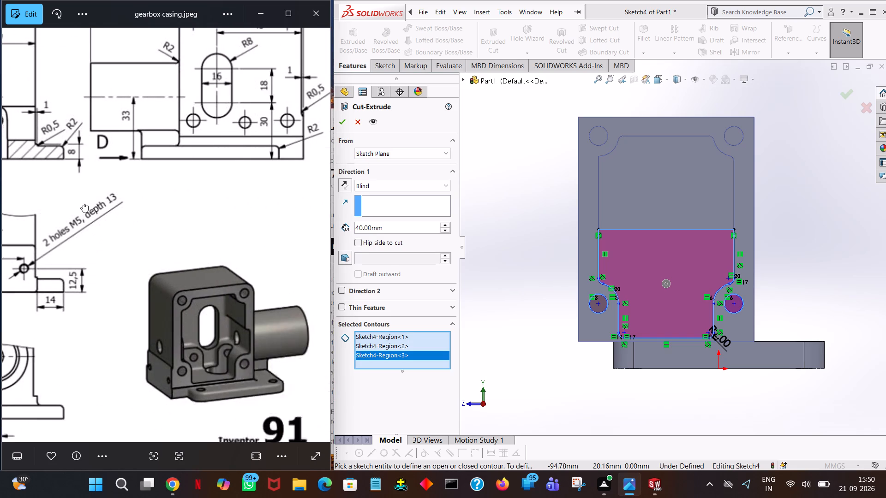
{"action": "left_click_drag", "start_coordinate": [83, 204], "coordinate": [54, 190]}
{"action": "scroll", "coordinate": [210, 369], "scroll_direction": "up", "scroll_amount": 12, "text": "ctrl"}
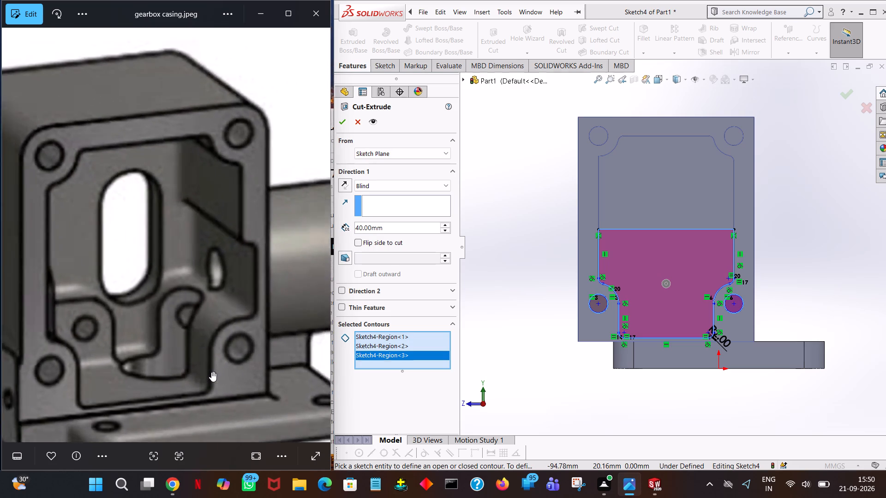
{"action": "scroll", "coordinate": [211, 372], "scroll_direction": "up", "scroll_amount": 2, "text": "ctrl"}
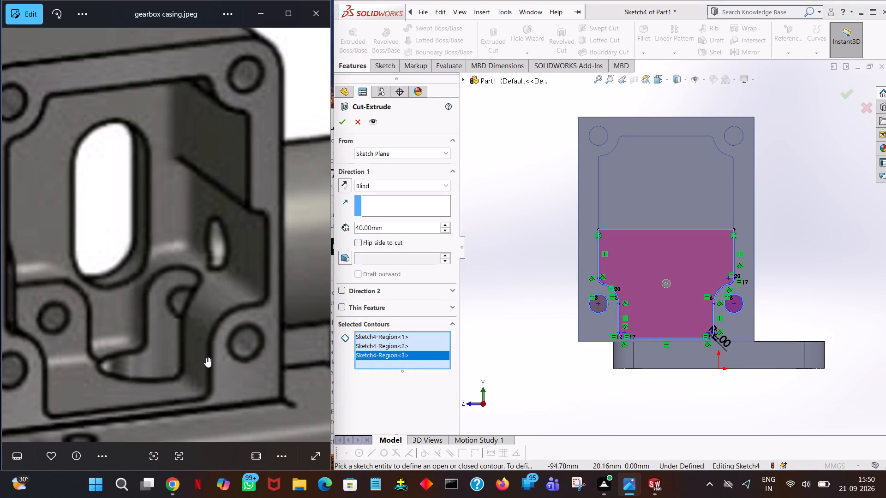
{"action": "left_click_drag", "start_coordinate": [108, 350], "coordinate": [268, 293]}
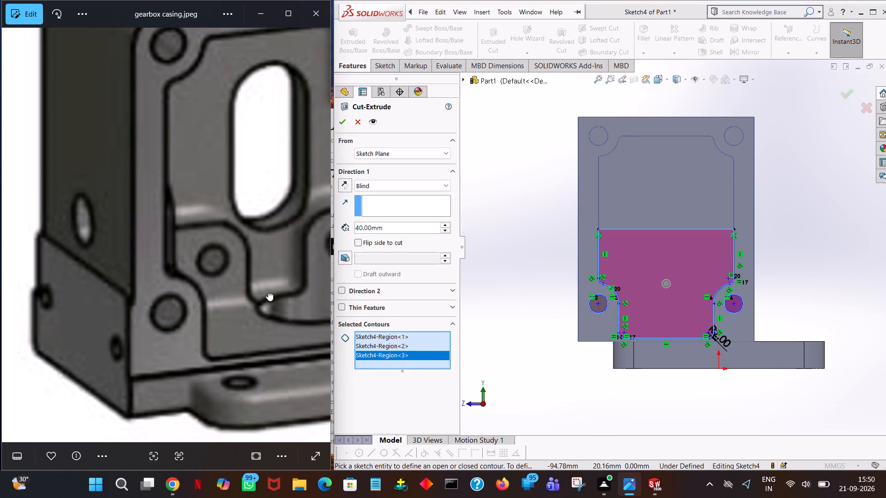
{"action": "left_click_drag", "start_coordinate": [268, 293], "coordinate": [24, 279]}
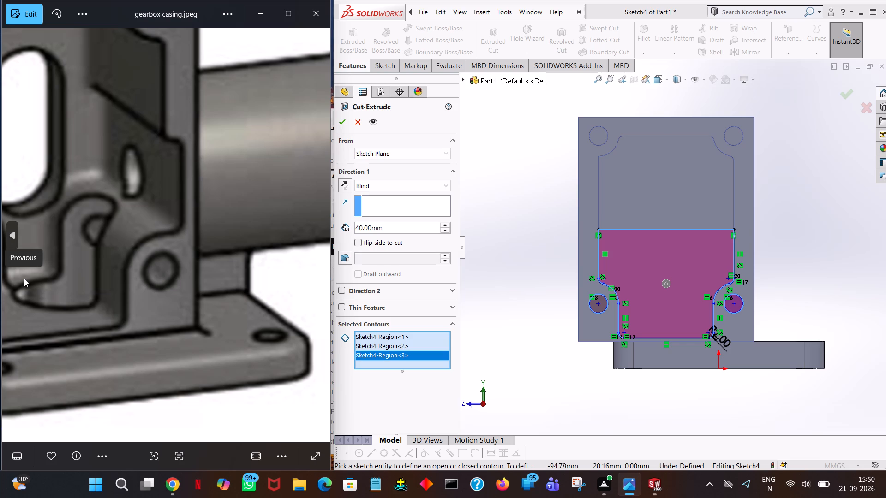
{"action": "left_click_drag", "start_coordinate": [24, 279], "coordinate": [164, 265]}
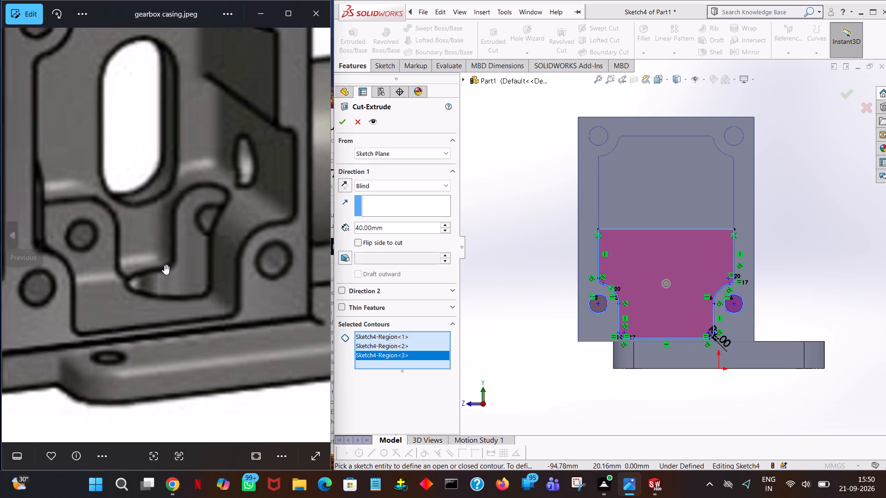
{"action": "left_click_drag", "start_coordinate": [164, 265], "coordinate": [246, 267]}
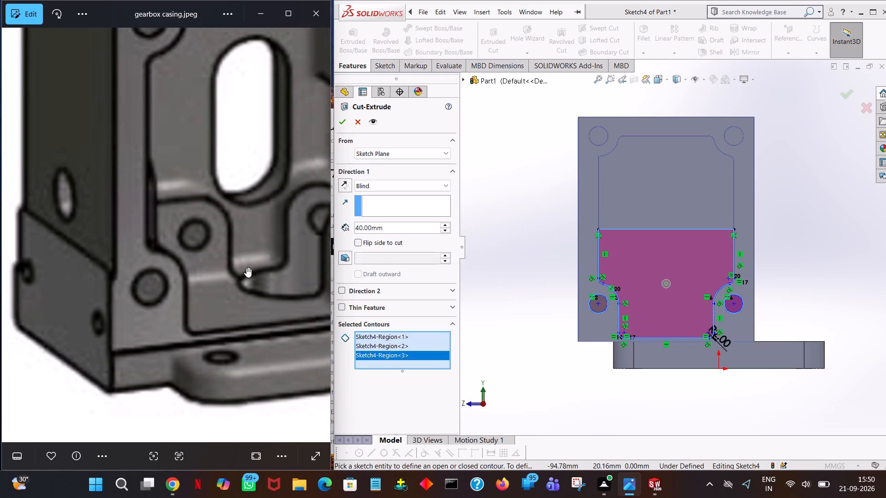
{"action": "left_click_drag", "start_coordinate": [246, 267], "coordinate": [48, 271]}
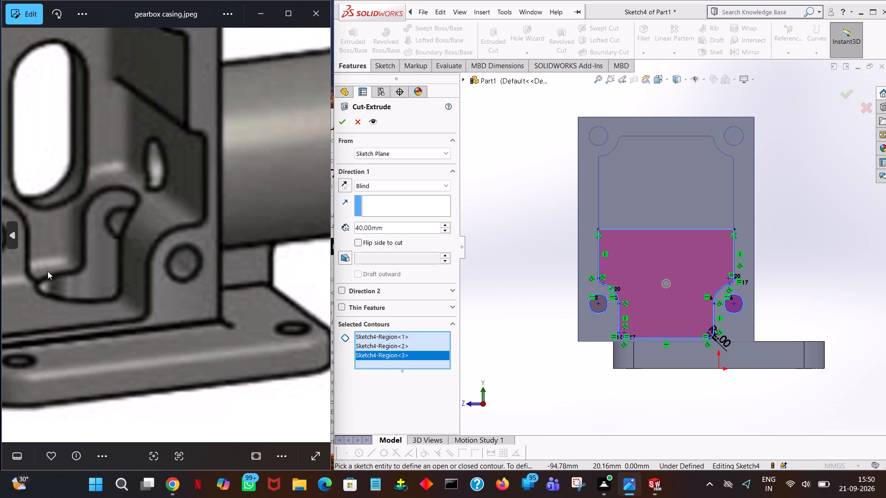
{"action": "left_click_drag", "start_coordinate": [48, 271], "coordinate": [85, 278]}
{"action": "scroll", "coordinate": [85, 276], "scroll_direction": "up", "scroll_amount": 3, "text": "ctrl"}
{"action": "scroll", "coordinate": [85, 276], "scroll_direction": "down", "scroll_amount": 11, "text": "ctrl"}
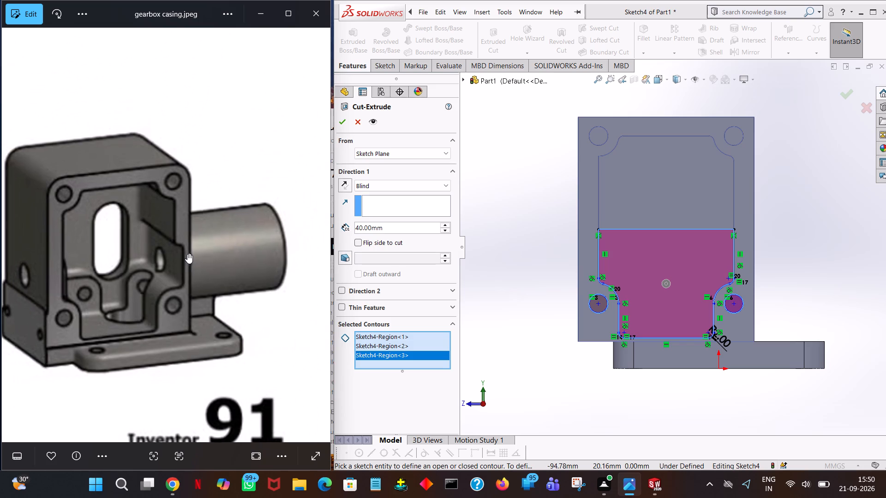
{"action": "scroll", "coordinate": [186, 255], "scroll_direction": "down", "scroll_amount": 5, "text": "ctrl"}
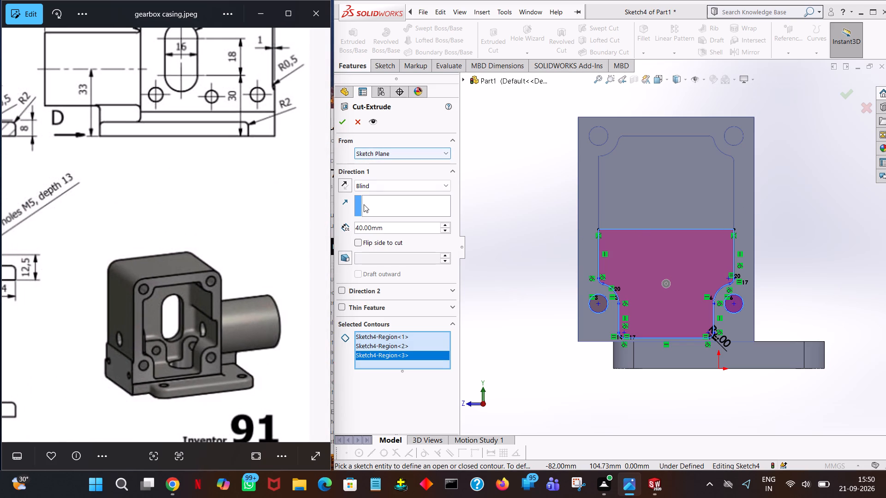
Complete the 40 mm extruded cut of the lower cavity and two lower corner holes.
{"action": "left_click", "coordinate": [344, 122]}
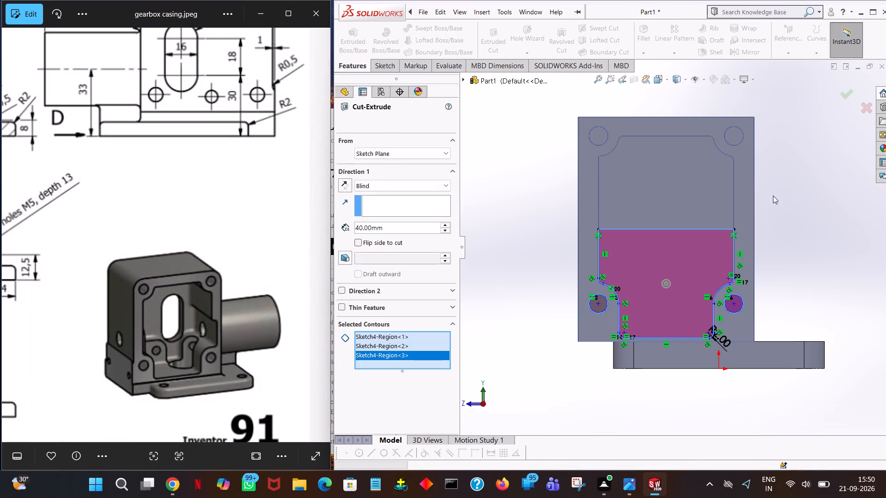
Inspect the cut cavity and corner holes from several angles and compare them with the drawing's front view.
{"action": "left_click", "coordinate": [772, 221]}
{"action": "middle_click_drag", "start_coordinate": [782, 230], "coordinate": [782, 233]}
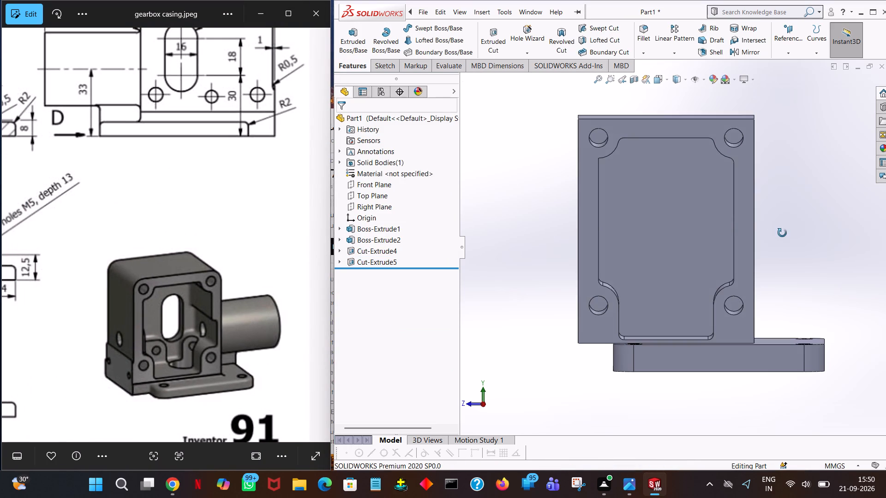
{"action": "middle_click_drag", "start_coordinate": [782, 233], "coordinate": [754, 241]}
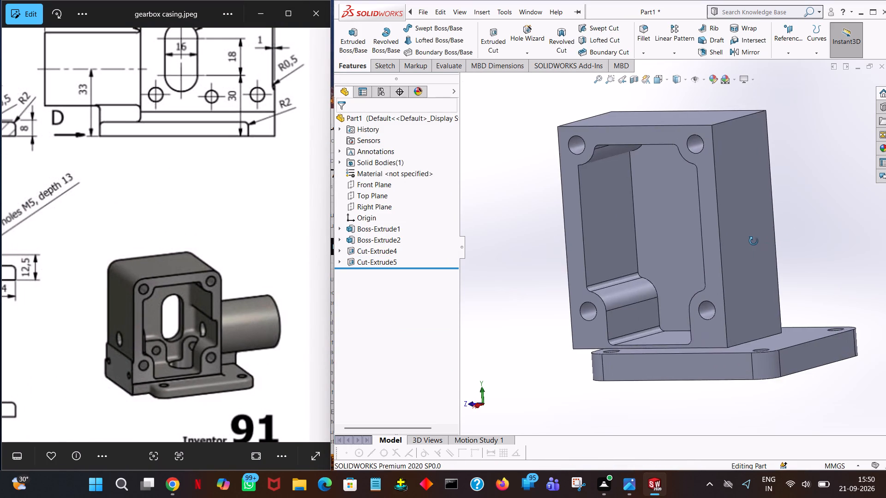
{"action": "middle_click_drag", "start_coordinate": [754, 241], "coordinate": [779, 237]}
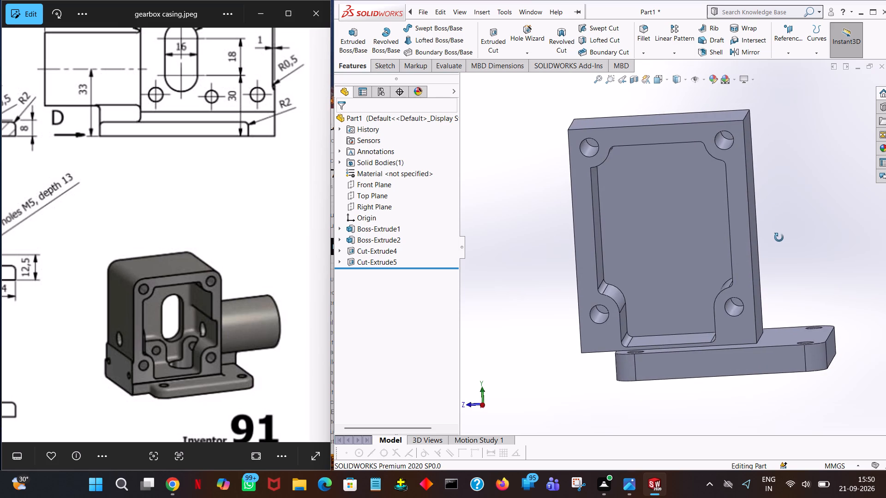
{"action": "middle_click_drag", "start_coordinate": [779, 237], "coordinate": [746, 239]}
{"action": "left_click_drag", "start_coordinate": [188, 246], "coordinate": [353, 320]}
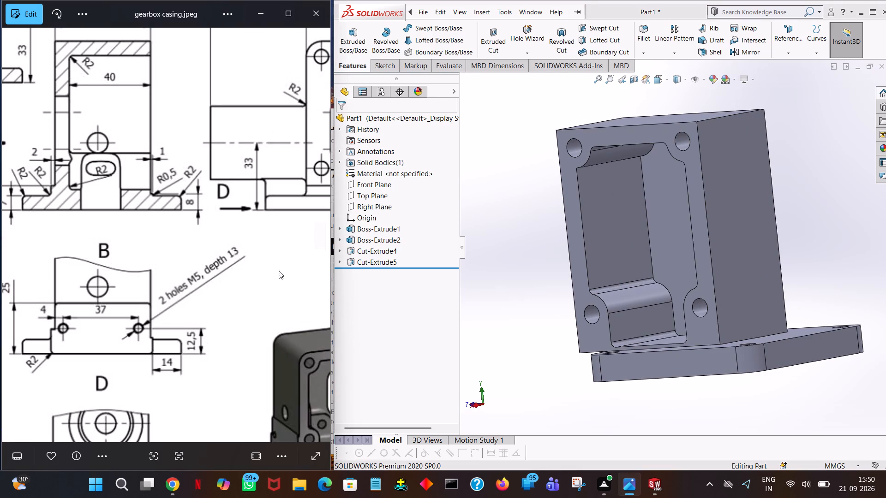
{"action": "left_click_drag", "start_coordinate": [96, 182], "coordinate": [244, 333]}
{"action": "left_click_drag", "start_coordinate": [106, 205], "coordinate": [252, 245]}
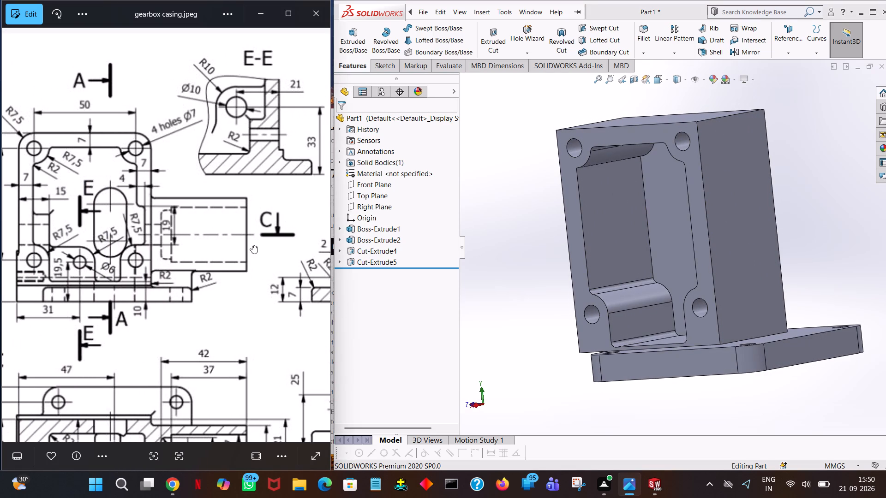
{"action": "left_click_drag", "start_coordinate": [252, 245], "coordinate": [263, 249]}
{"action": "left_click_drag", "start_coordinate": [156, 224], "coordinate": [238, 265]}
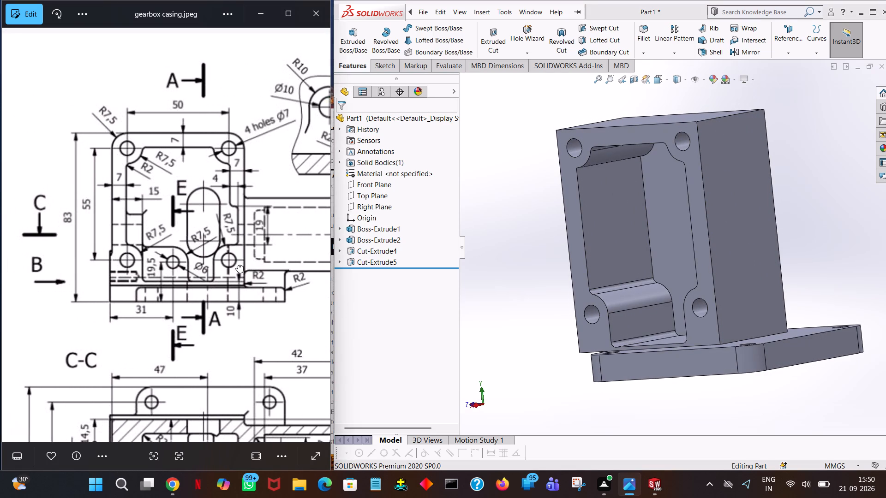
{"action": "left_click_drag", "start_coordinate": [238, 265], "coordinate": [250, 269]}
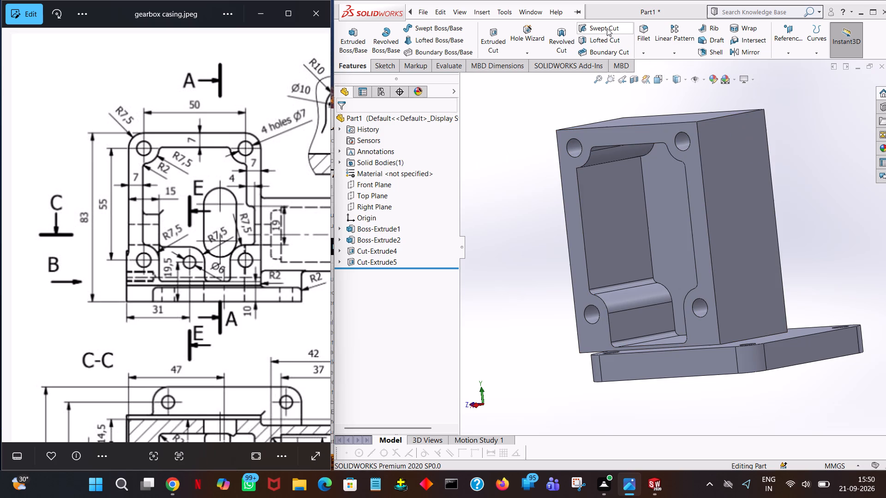
Round the upper edge between the casing's side face and top face with a 7.5 mm face fillet.
{"action": "left_click", "coordinate": [636, 32]}
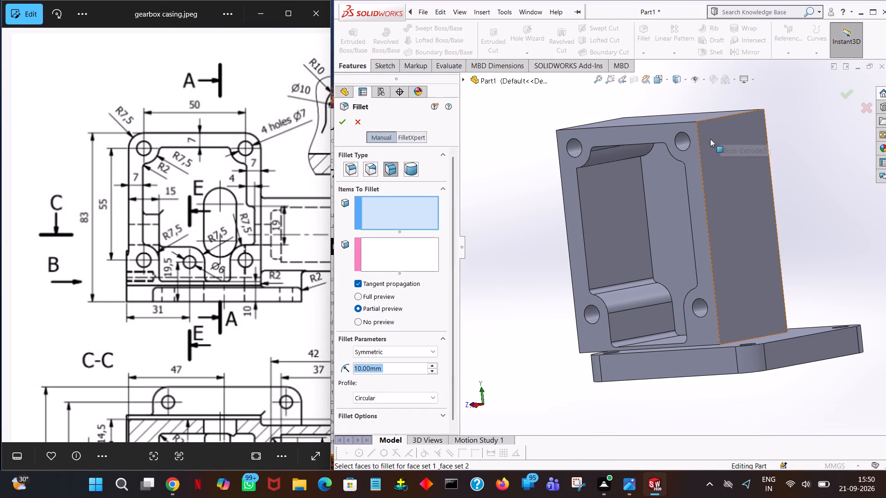
{"action": "key", "text": "7"}
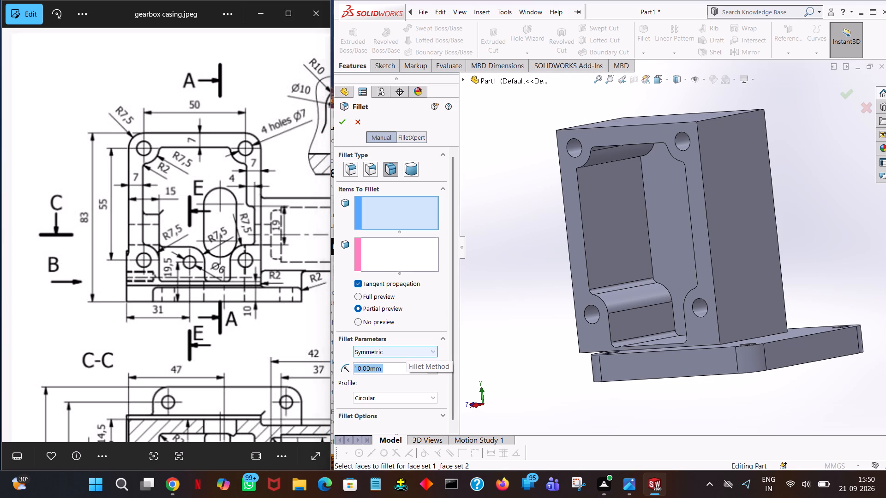
{"action": "type", "text": ".5"}
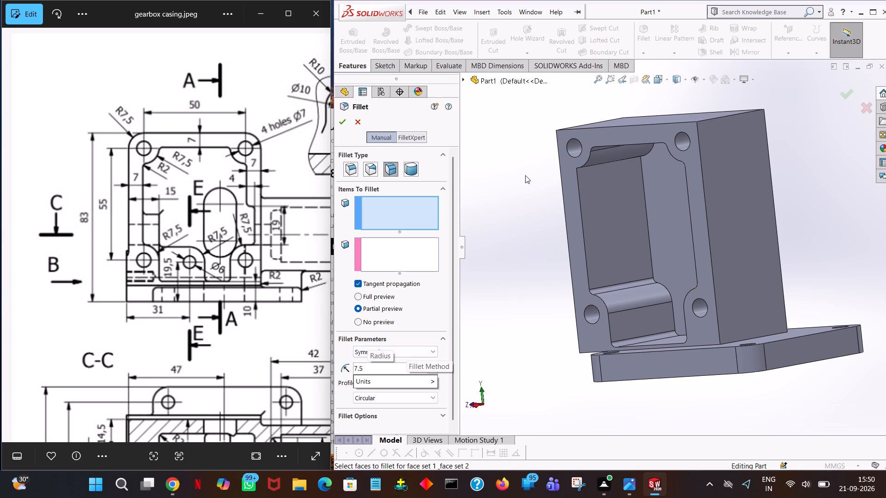
{"action": "left_click", "coordinate": [497, 173]}
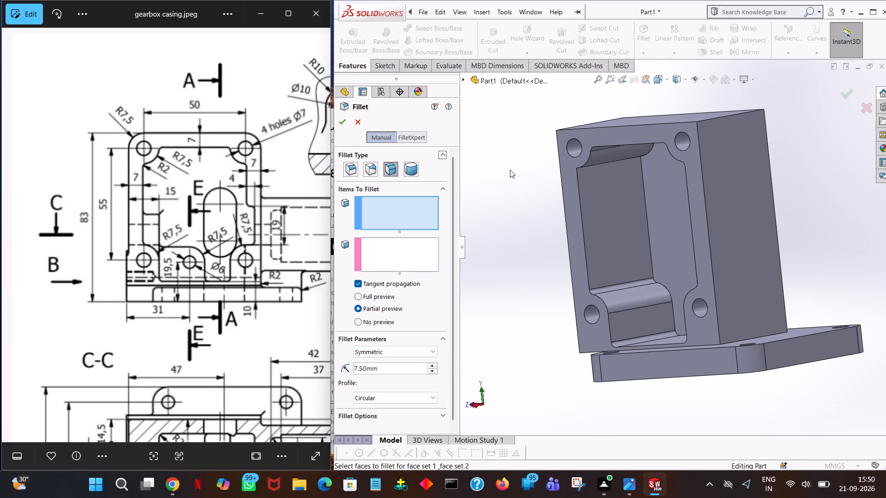
{"action": "left_click", "coordinate": [729, 144]}
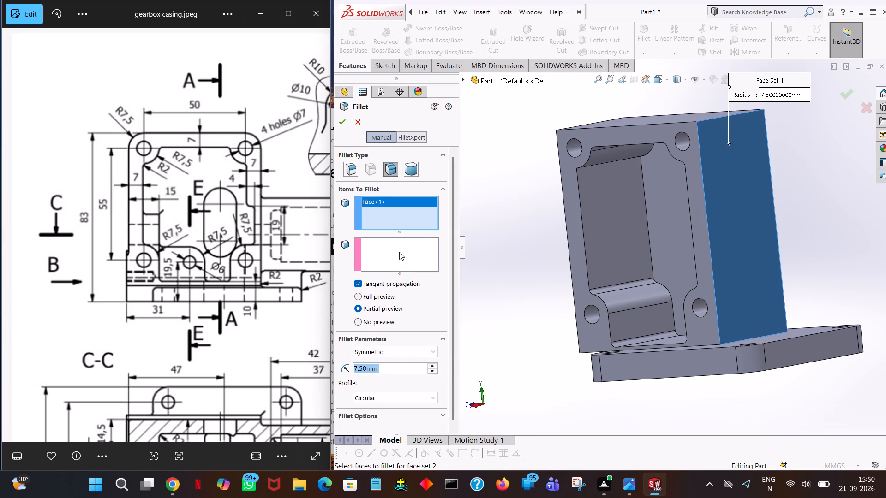
{"action": "left_click", "coordinate": [399, 253]}
{"action": "middle_click_drag", "start_coordinate": [699, 99], "coordinate": [699, 107]}
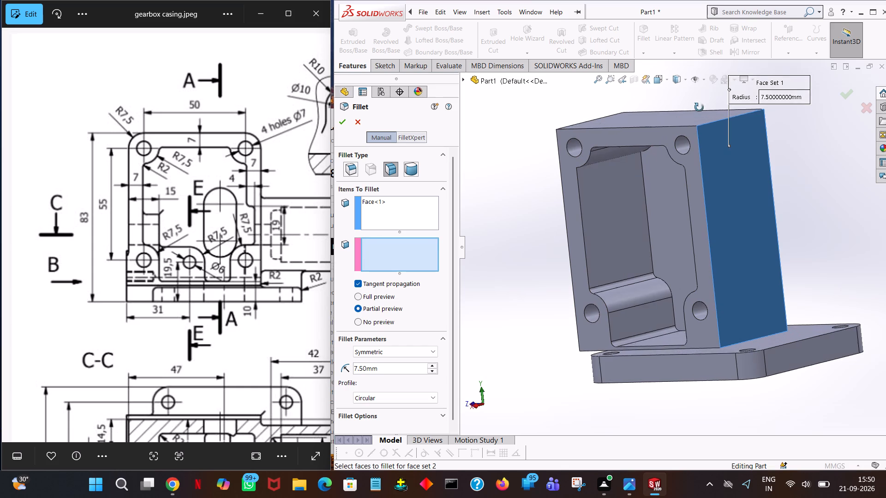
{"action": "middle_click_drag", "start_coordinate": [699, 107], "coordinate": [698, 160]}
{"action": "left_click", "coordinate": [699, 156]}
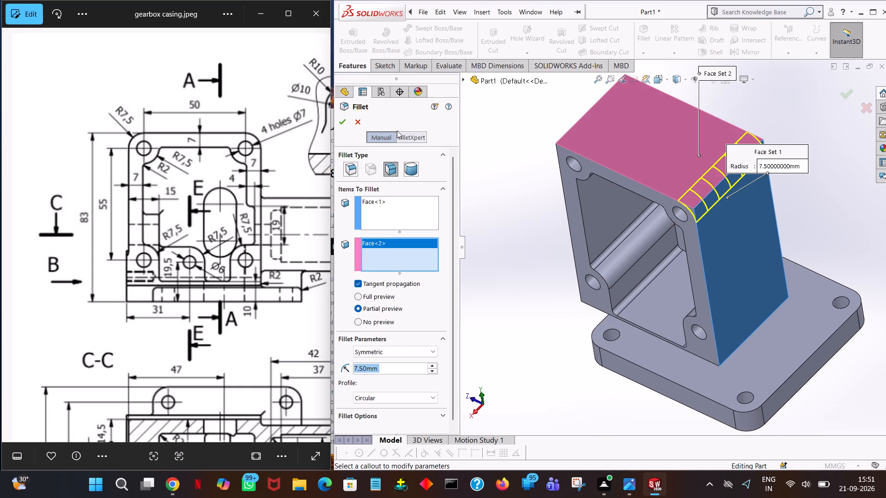
{"action": "left_click", "coordinate": [346, 119]}
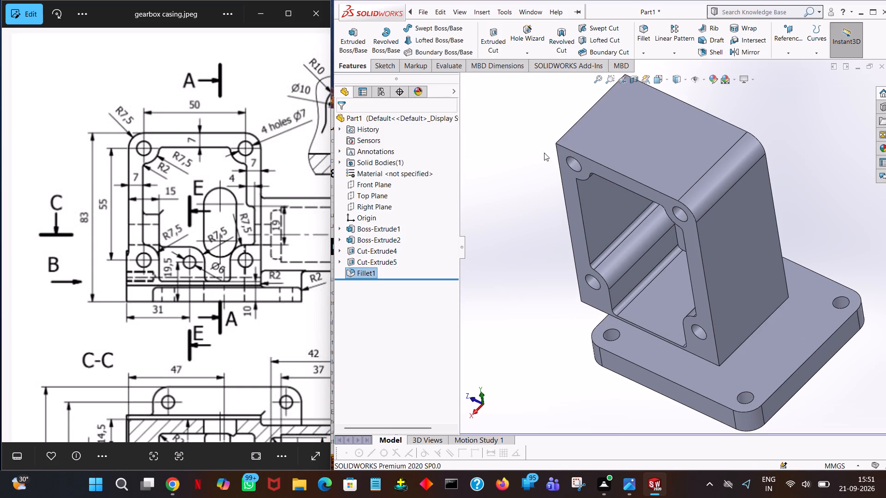
{"action": "left_click", "coordinate": [531, 179]}
Add a constant-size 7.5 mm fillet to the opposite upper edge of the casing box.
{"action": "middle_click_drag", "start_coordinate": [533, 180], "coordinate": [570, 157]}
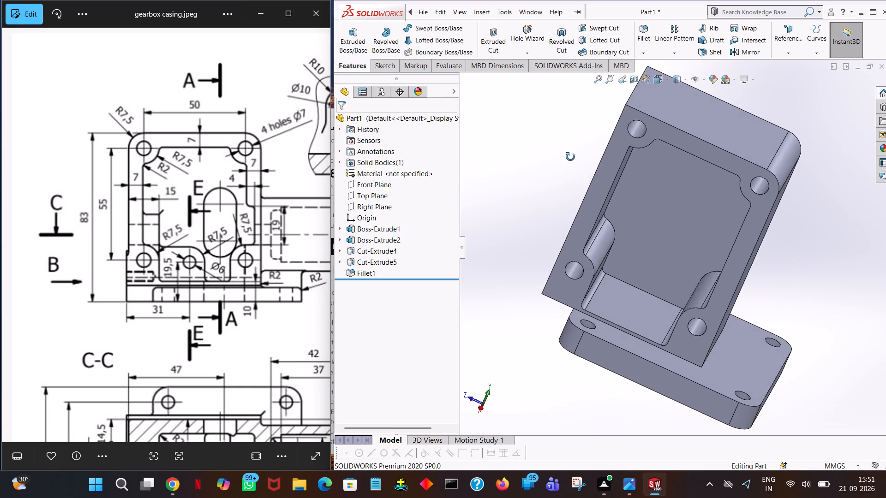
{"action": "middle_click_drag", "start_coordinate": [570, 157], "coordinate": [573, 169]}
{"action": "left_click", "coordinate": [641, 35]}
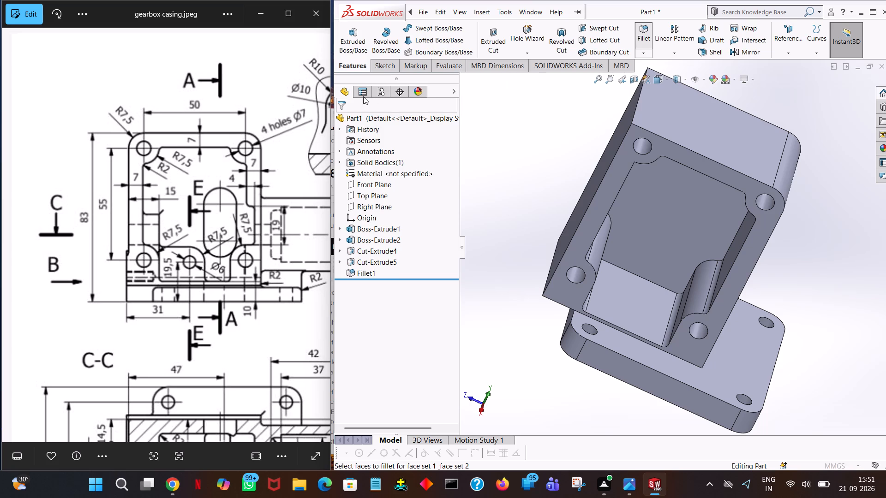
{"action": "left_click", "coordinate": [348, 165]}
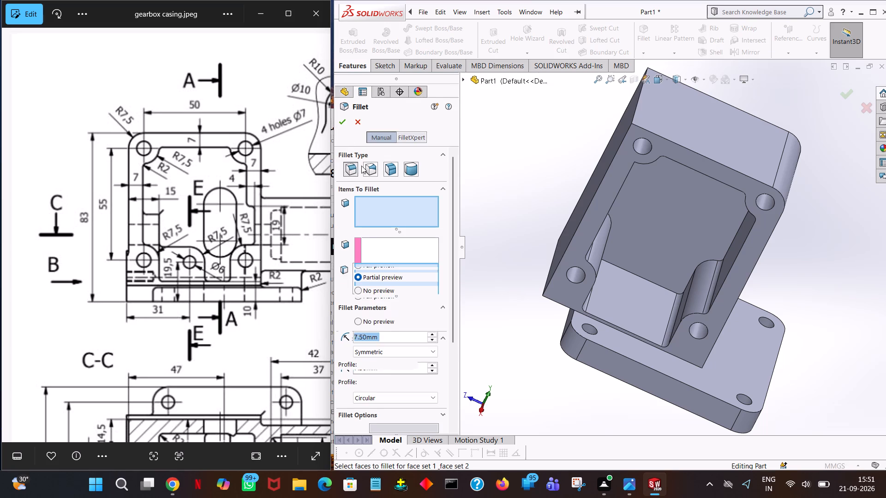
{"action": "left_click", "coordinate": [635, 114]}
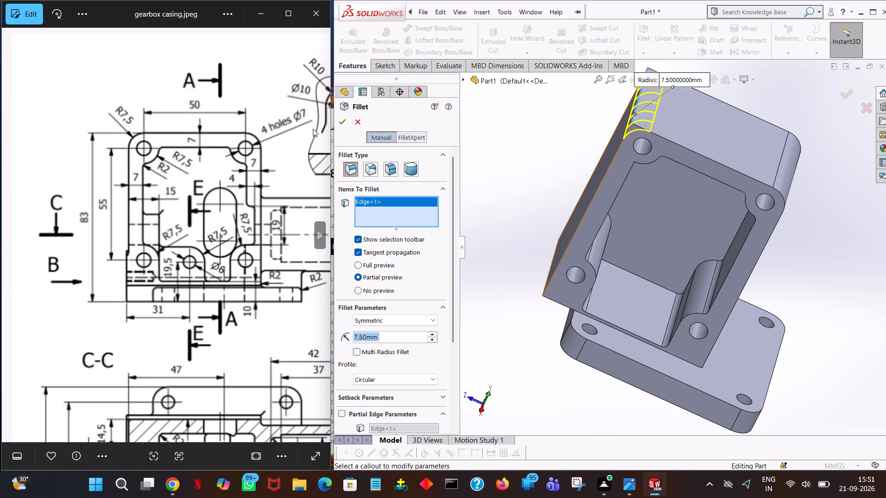
{"action": "left_click", "coordinate": [341, 117]}
Examine the filleted casing from several angles against the drawing's front view, section E-E and shaded isometric view.
{"action": "middle_click_drag", "start_coordinate": [830, 253], "coordinate": [828, 253]}
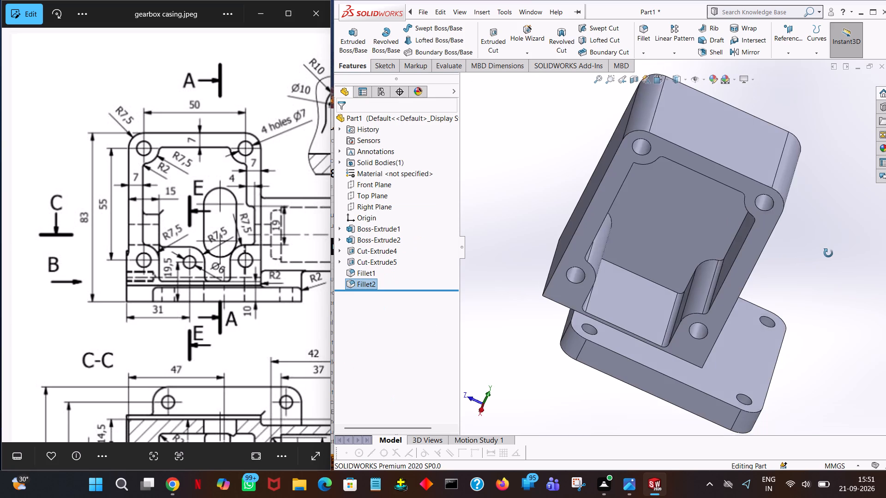
{"action": "middle_click_drag", "start_coordinate": [828, 253], "coordinate": [861, 216]}
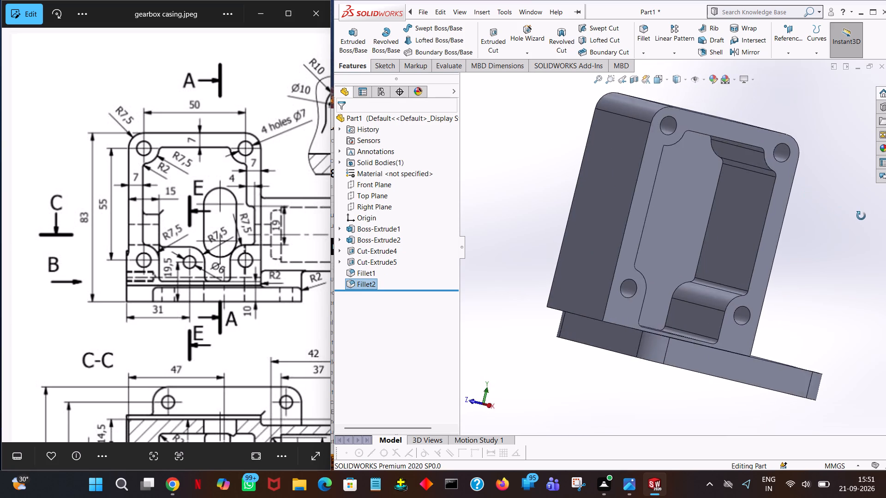
{"action": "middle_click_drag", "start_coordinate": [861, 216], "coordinate": [854, 186]}
{"action": "left_click_drag", "start_coordinate": [241, 290], "coordinate": [69, 259]}
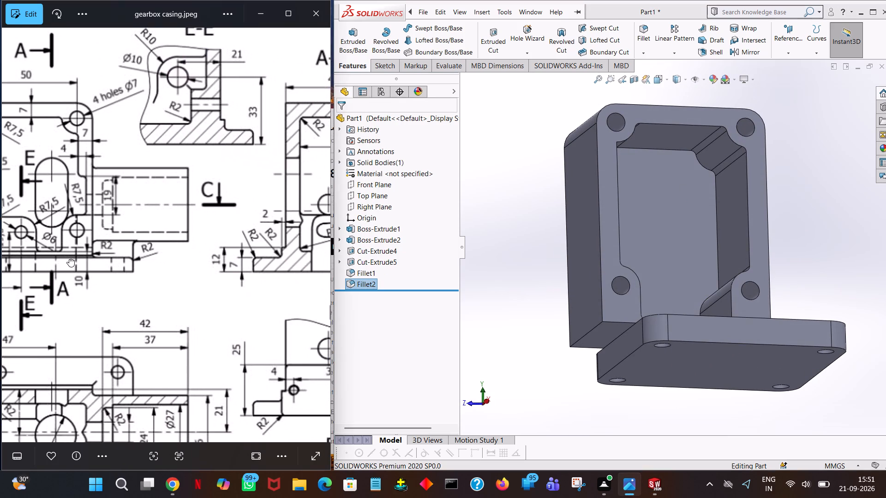
{"action": "left_click_drag", "start_coordinate": [69, 259], "coordinate": [0, 170]}
{"action": "left_click_drag", "start_coordinate": [252, 317], "coordinate": [60, 141]}
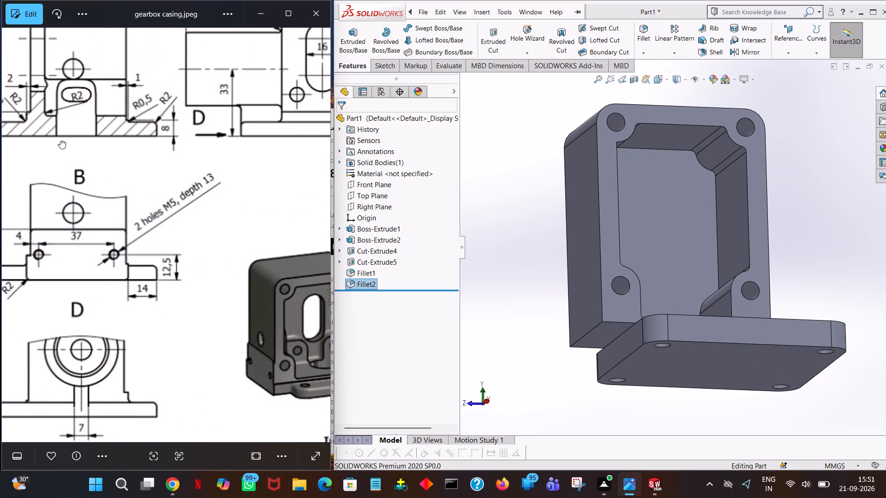
{"action": "left_click_drag", "start_coordinate": [60, 141], "coordinate": [0, 110]}
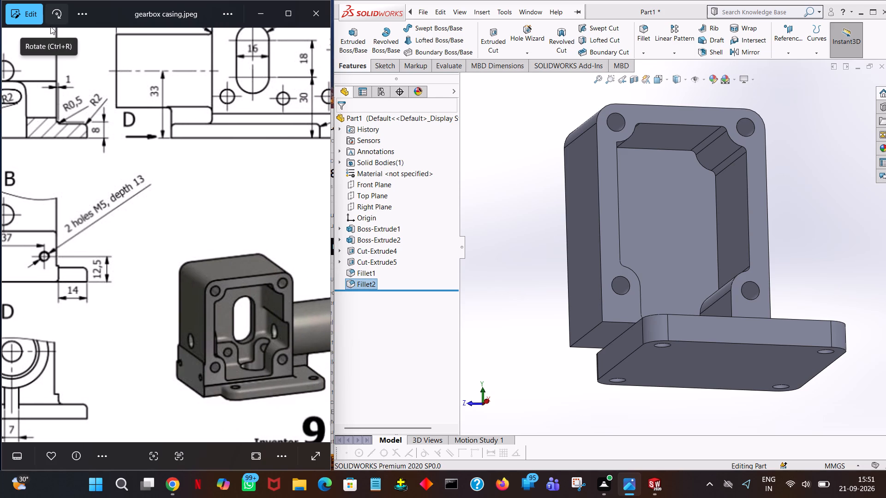
{"action": "left_click_drag", "start_coordinate": [132, 169], "coordinate": [417, 359]}
{"action": "left_click_drag", "start_coordinate": [111, 209], "coordinate": [192, 237]}
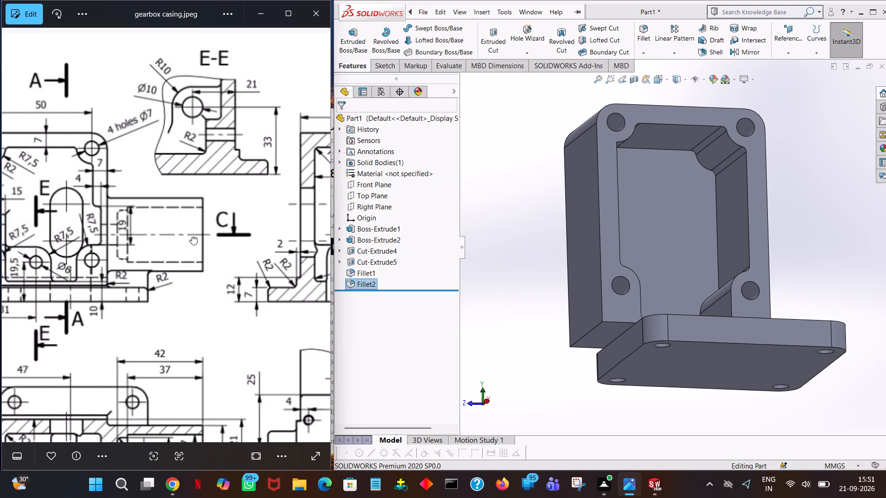
{"action": "left_click_drag", "start_coordinate": [192, 237], "coordinate": [223, 239]}
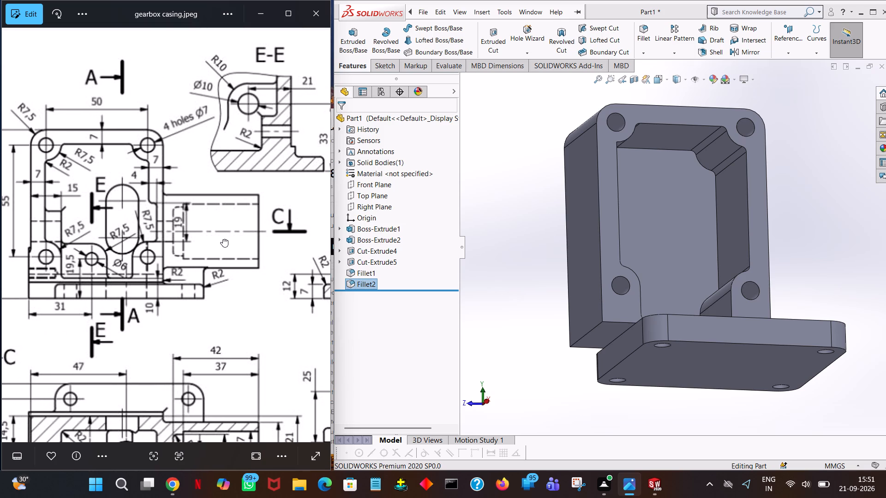
{"action": "left_click_drag", "start_coordinate": [223, 239], "coordinate": [152, 227]}
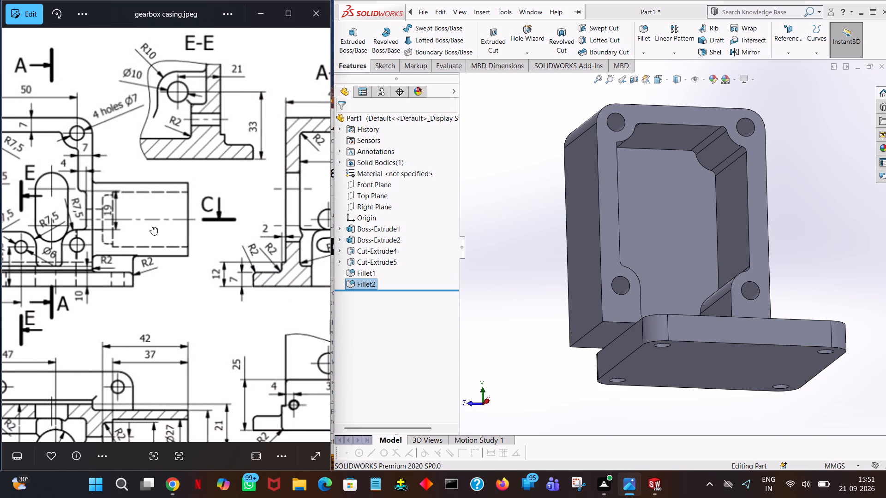
{"action": "left_click_drag", "start_coordinate": [152, 227], "coordinate": [255, 233]}
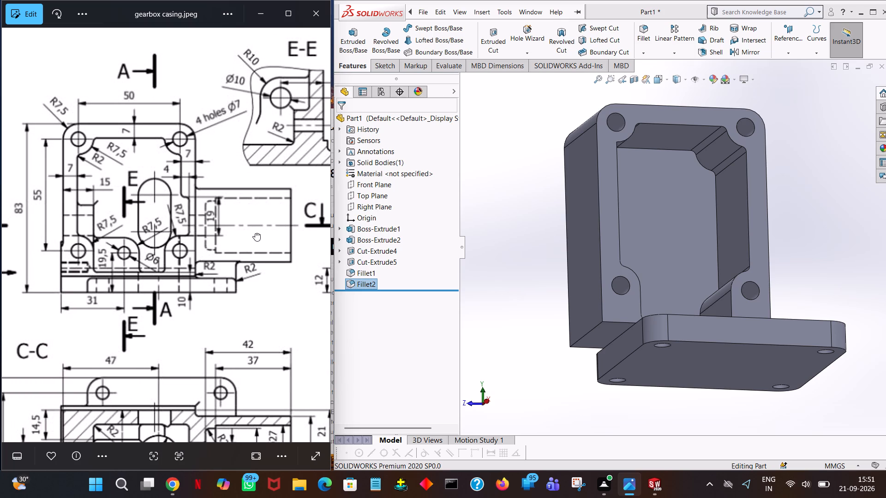
{"action": "left_click_drag", "start_coordinate": [255, 233], "coordinate": [131, 225]}
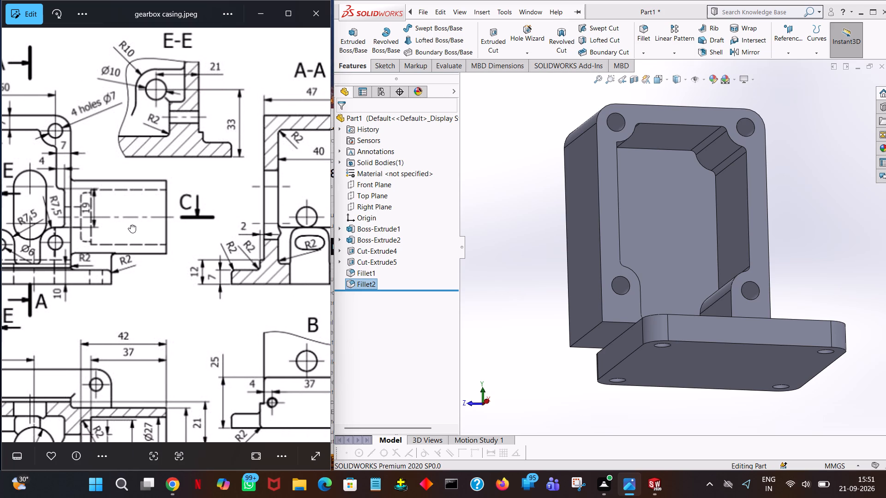
{"action": "left_click_drag", "start_coordinate": [131, 225], "coordinate": [208, 231]}
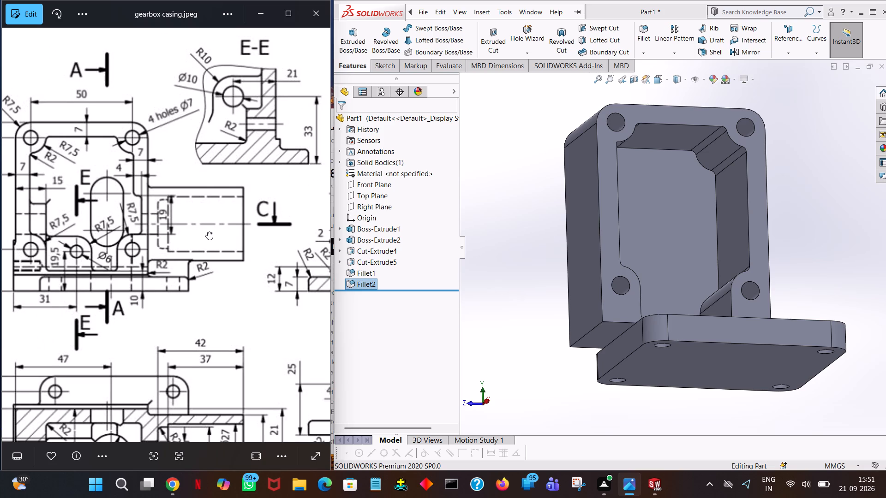
{"action": "left_click_drag", "start_coordinate": [208, 231], "coordinate": [211, 234]}
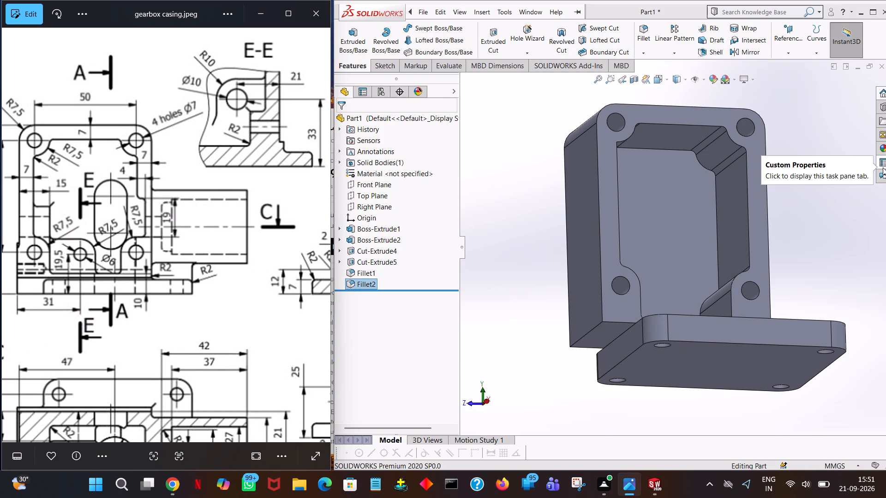
{"action": "middle_click_drag", "start_coordinate": [856, 207], "coordinate": [828, 234]}
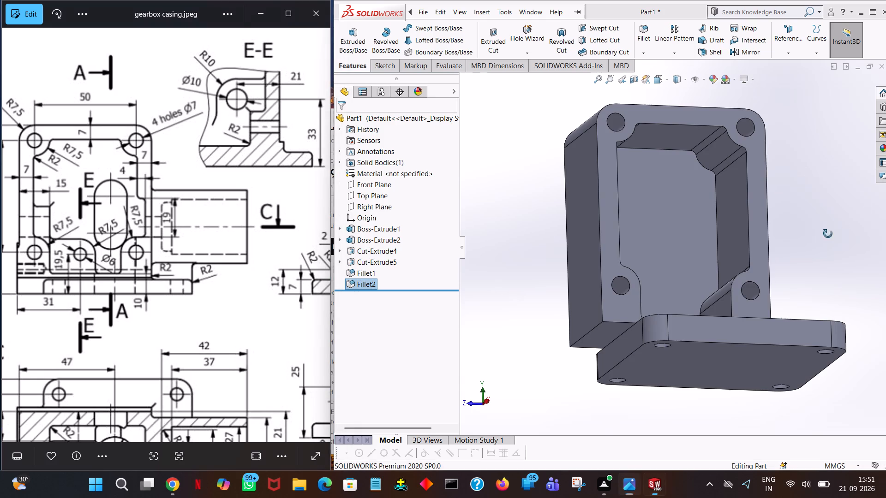
{"action": "middle_click_drag", "start_coordinate": [828, 234], "coordinate": [840, 228]}
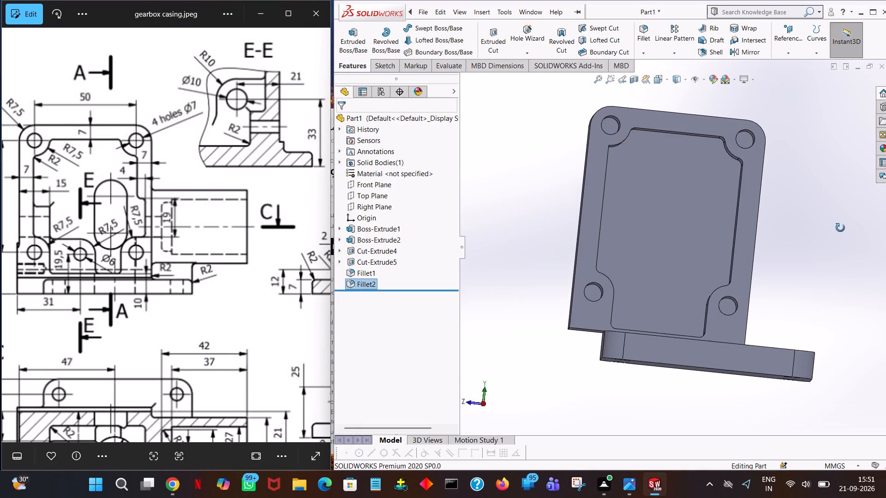
{"action": "middle_click_drag", "start_coordinate": [840, 228], "coordinate": [839, 231]}
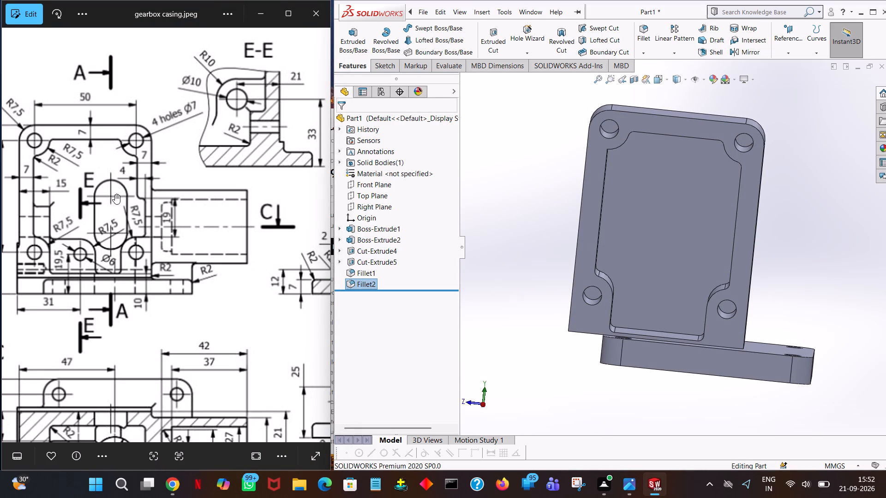
Study the drawing's sections C-C and A-A, views B and D, and the outer slotted-wall view for the remaining features.
{"action": "left_click_drag", "start_coordinate": [152, 297], "coordinate": [163, 178]}
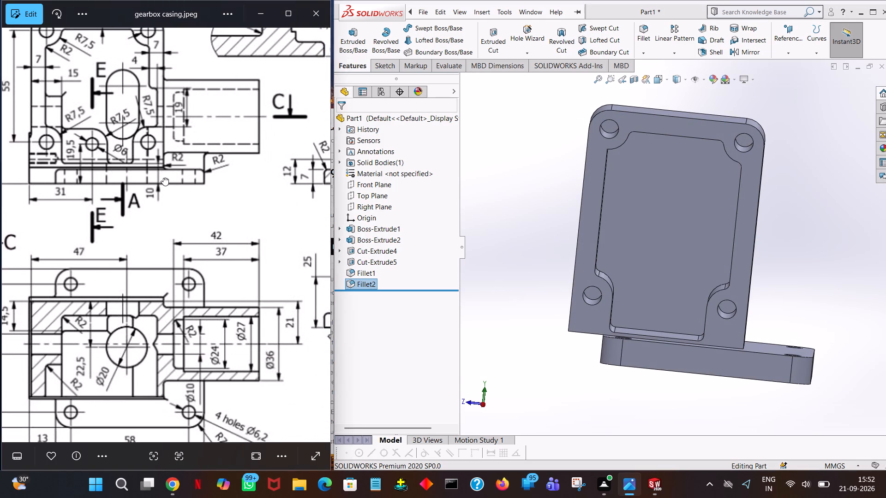
{"action": "left_click_drag", "start_coordinate": [163, 178], "coordinate": [169, 144]}
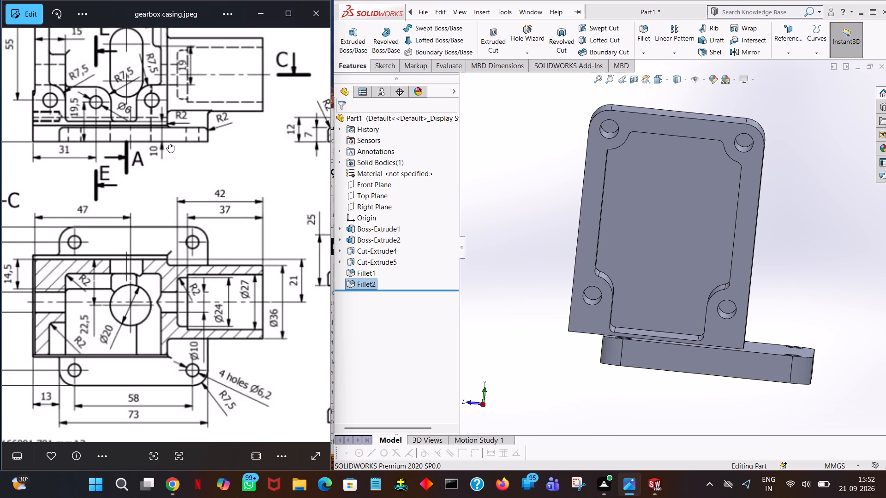
{"action": "left_click_drag", "start_coordinate": [169, 144], "coordinate": [187, 231]}
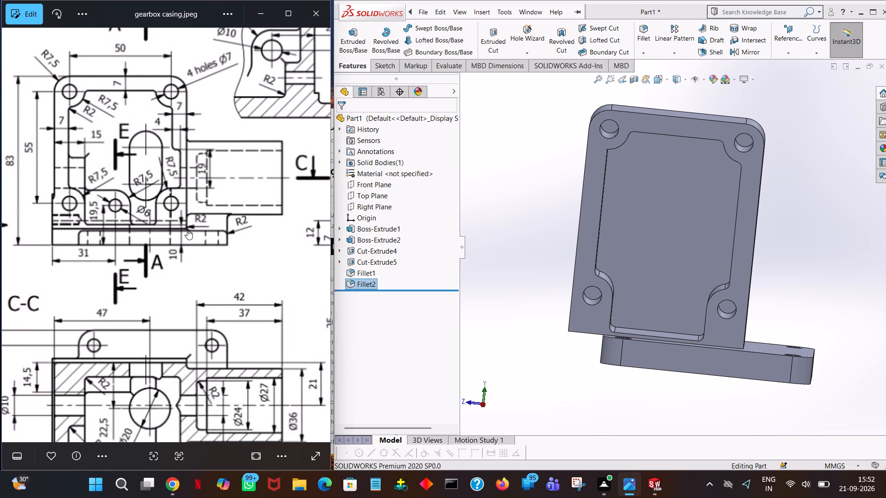
{"action": "left_click_drag", "start_coordinate": [187, 231], "coordinate": [86, 130]}
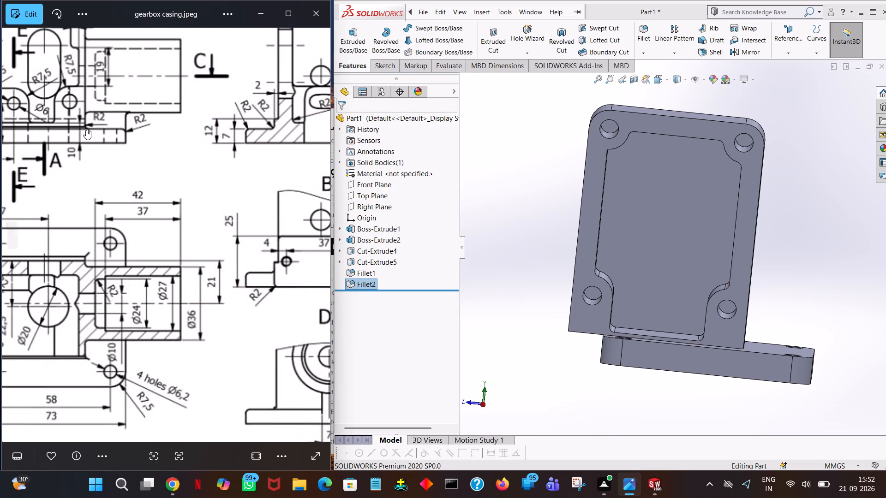
{"action": "left_click_drag", "start_coordinate": [86, 130], "coordinate": [0, 2]}
{"action": "left_click_drag", "start_coordinate": [166, 265], "coordinate": [165, 265]}
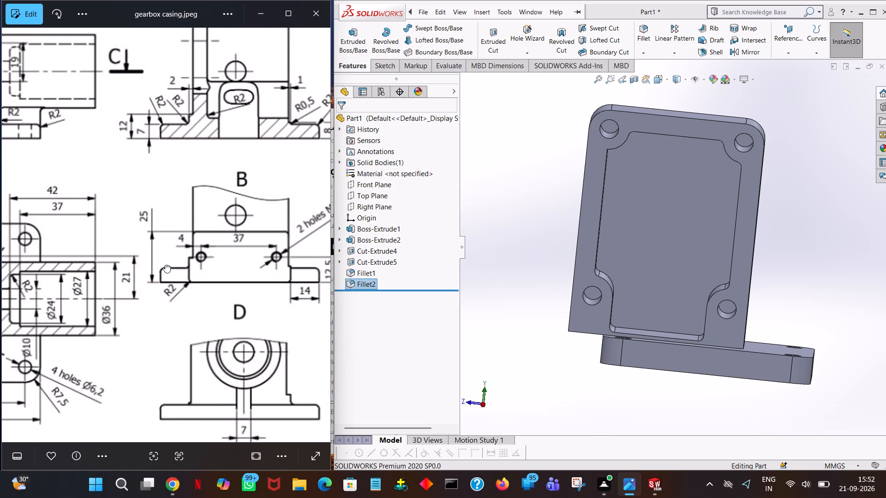
{"action": "left_click_drag", "start_coordinate": [165, 265], "coordinate": [0, 220]}
{"action": "left_click_drag", "start_coordinate": [185, 182], "coordinate": [184, 183]}
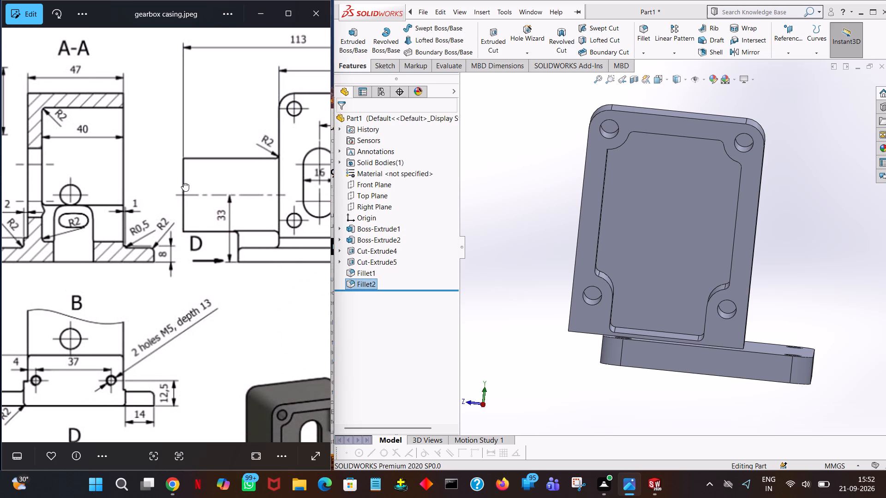
{"action": "left_click_drag", "start_coordinate": [184, 183], "coordinate": [0, 190]}
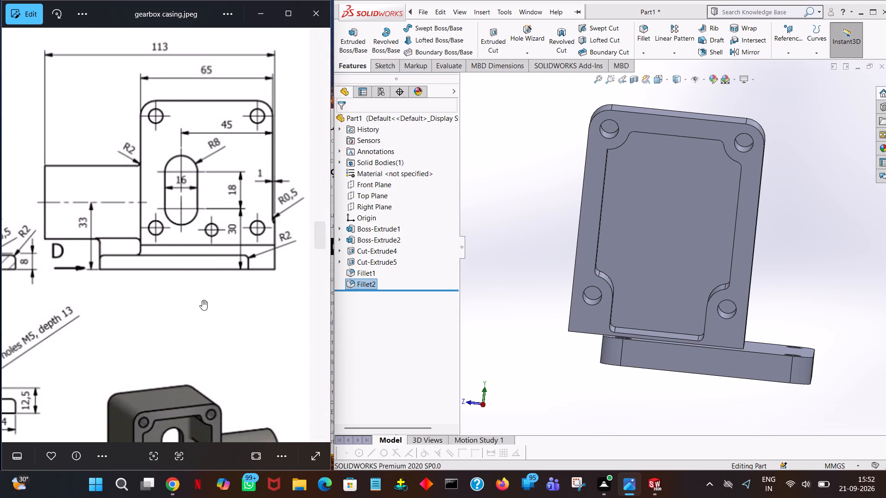
{"action": "left_click_drag", "start_coordinate": [227, 346], "coordinate": [194, 310]}
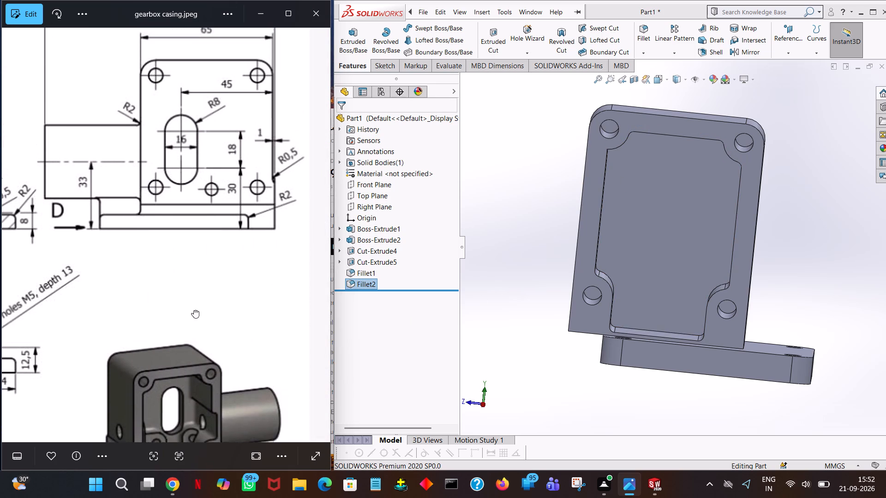
Start an extruded-cut sketch on the flat floor of the casing's pocket, viewed face-on, for the drawing's 16 mm wide slot.
{"action": "left_click_drag", "start_coordinate": [194, 310], "coordinate": [178, 374]}
{"action": "left_click_drag", "start_coordinate": [209, 316], "coordinate": [203, 171]}
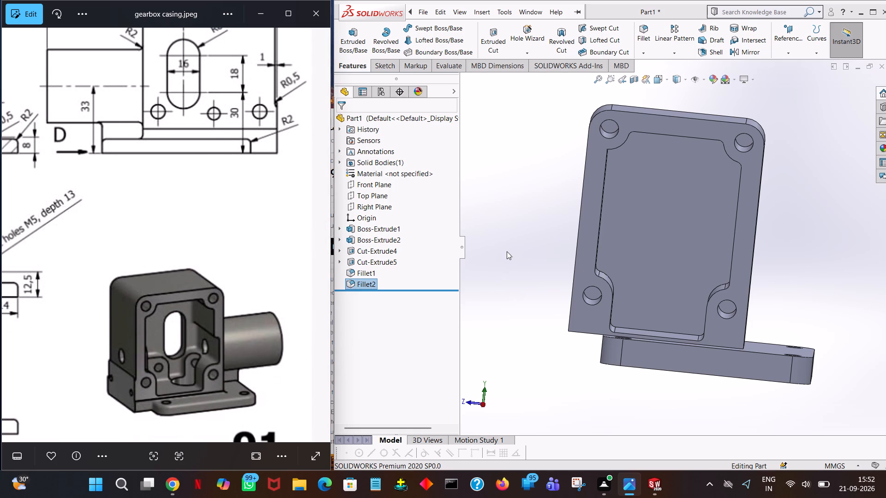
{"action": "middle_click_drag", "start_coordinate": [520, 160], "coordinate": [515, 178]}
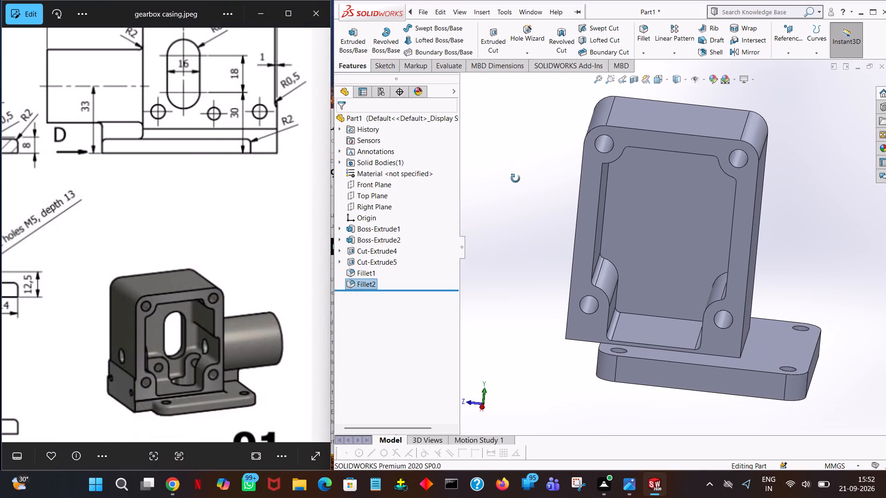
{"action": "middle_click_drag", "start_coordinate": [515, 178], "coordinate": [518, 188]}
{"action": "left_click_drag", "start_coordinate": [227, 149], "coordinate": [216, 262]}
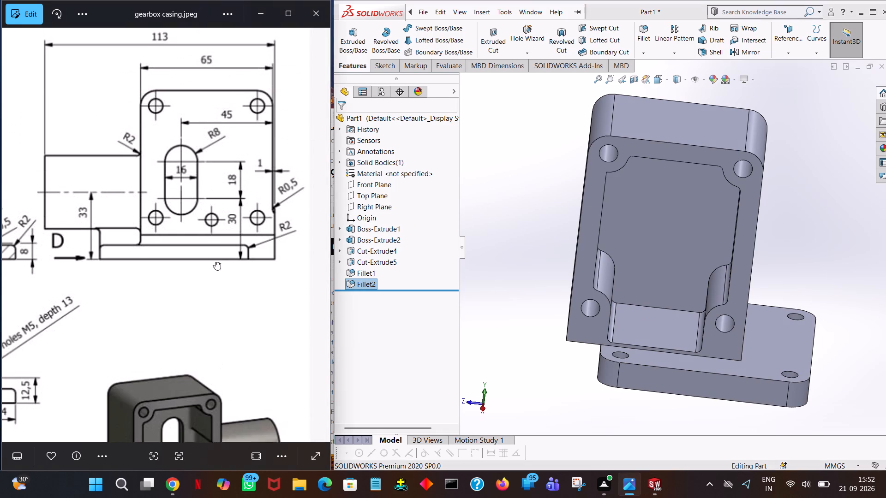
{"action": "left_click_drag", "start_coordinate": [216, 262], "coordinate": [214, 277]}
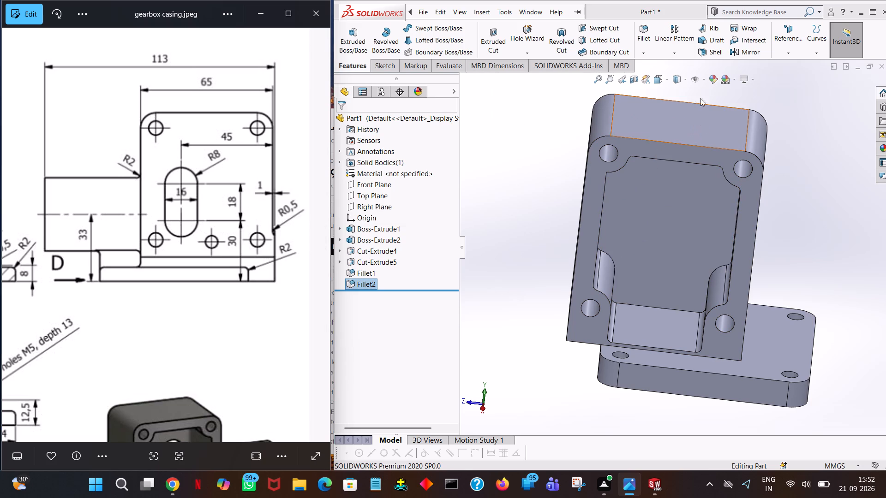
{"action": "left_click", "coordinate": [496, 45]}
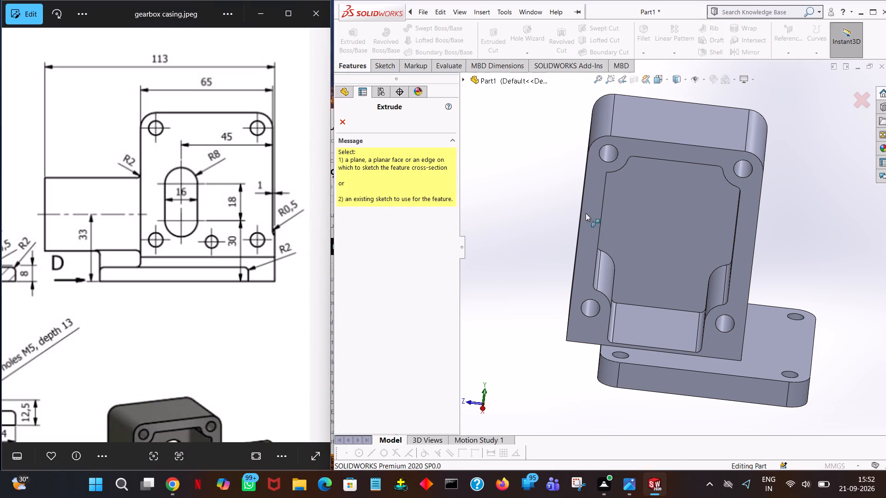
{"action": "left_click", "coordinate": [655, 228]}
{"action": "key", "text": "space"}
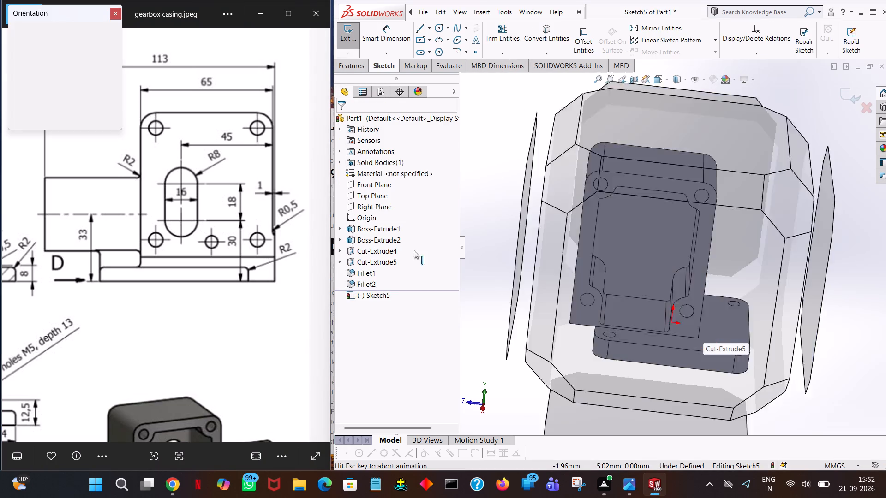
{"action": "left_click", "coordinate": [114, 70]}
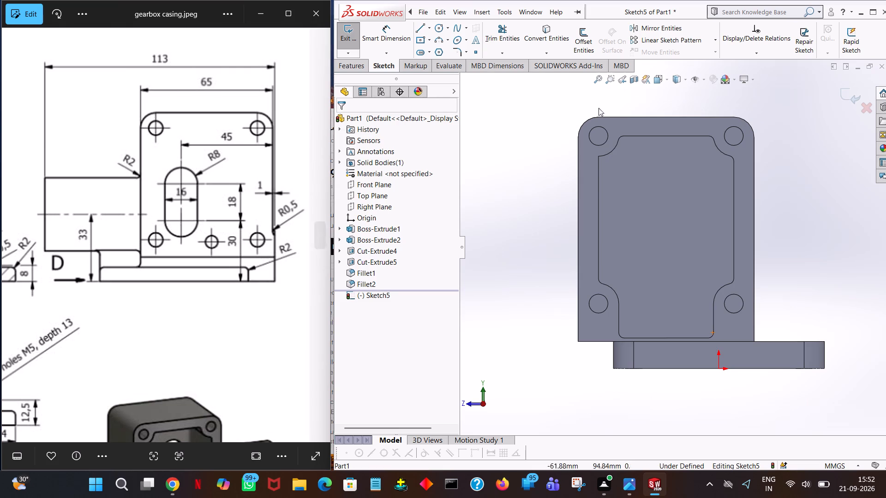
Draw a 45 mm horizontal line along the casing's bottom edge, starting from the lower corner on the base plate's overhanging side.
{"action": "left_click", "coordinate": [417, 29]}
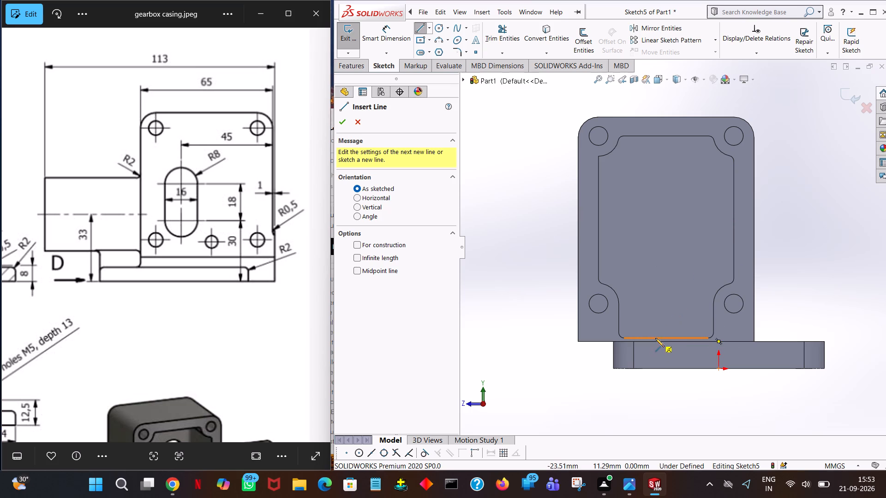
{"action": "left_click", "coordinate": [754, 341]}
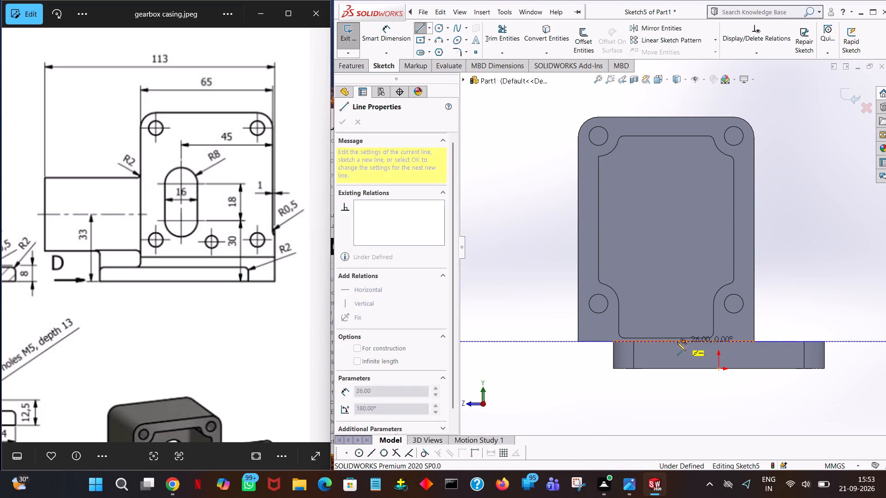
{"action": "left_click", "coordinate": [657, 343]}
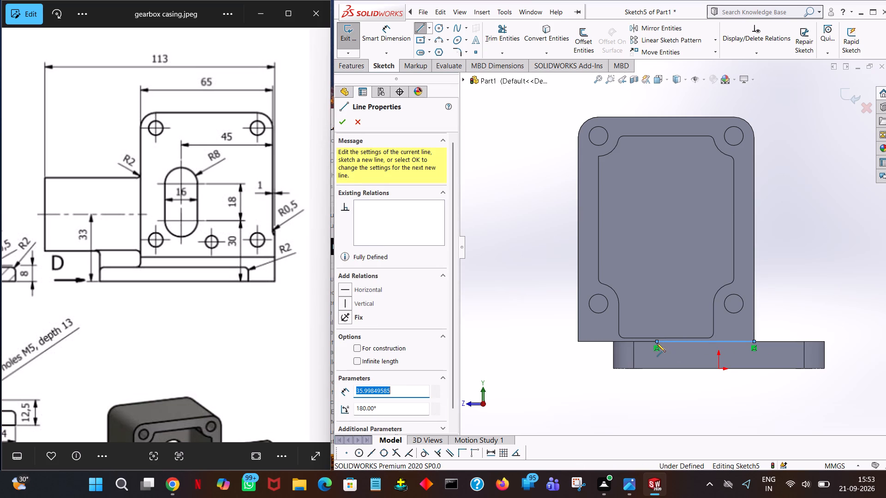
{"action": "key", "text": "4"}
{"action": "key", "text": "5"}
{"action": "key", "text": "Return"}
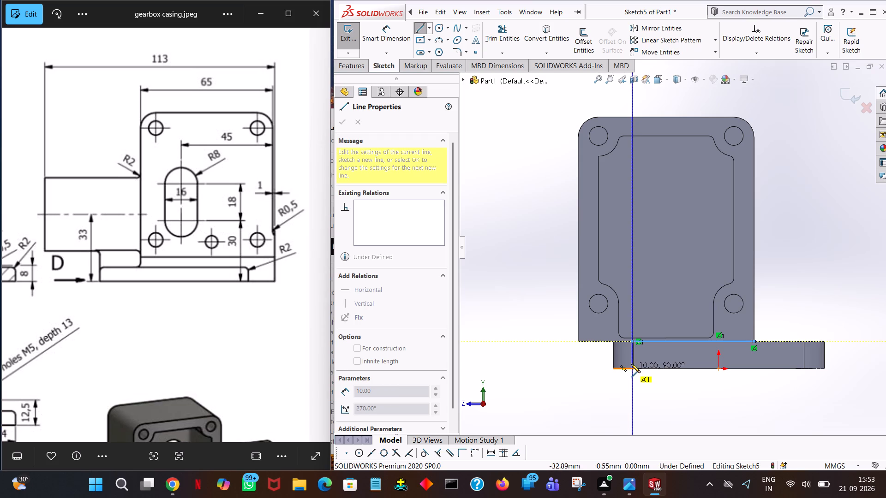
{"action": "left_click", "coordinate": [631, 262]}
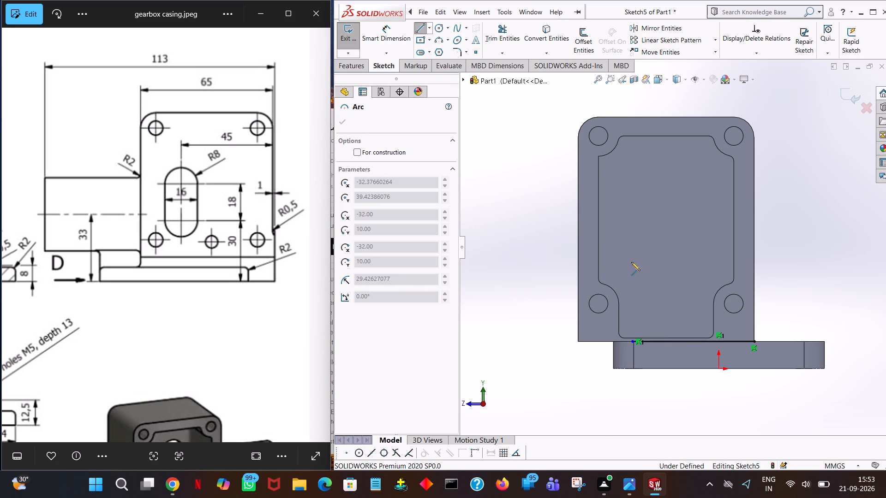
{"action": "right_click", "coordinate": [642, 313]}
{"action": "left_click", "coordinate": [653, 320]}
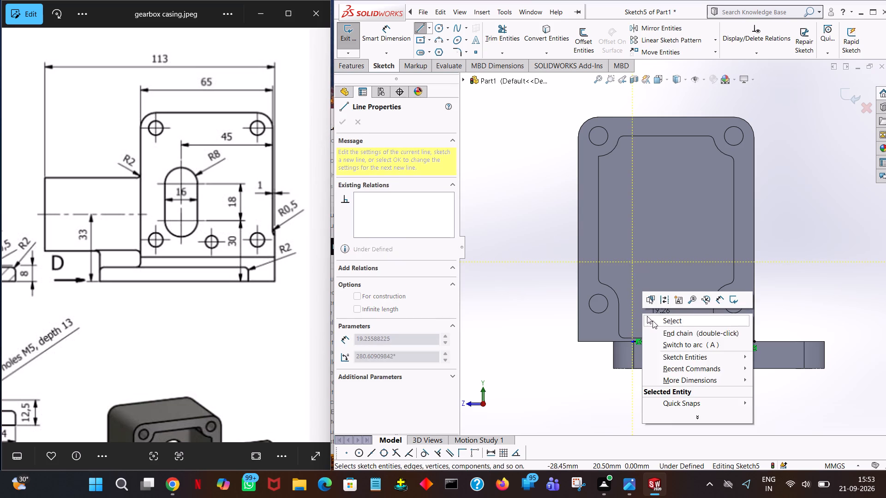
Draw a 20 mm vertical line upward from the free end of the 45 mm line to locate the slot's lower centre.
{"action": "left_click", "coordinate": [422, 27]}
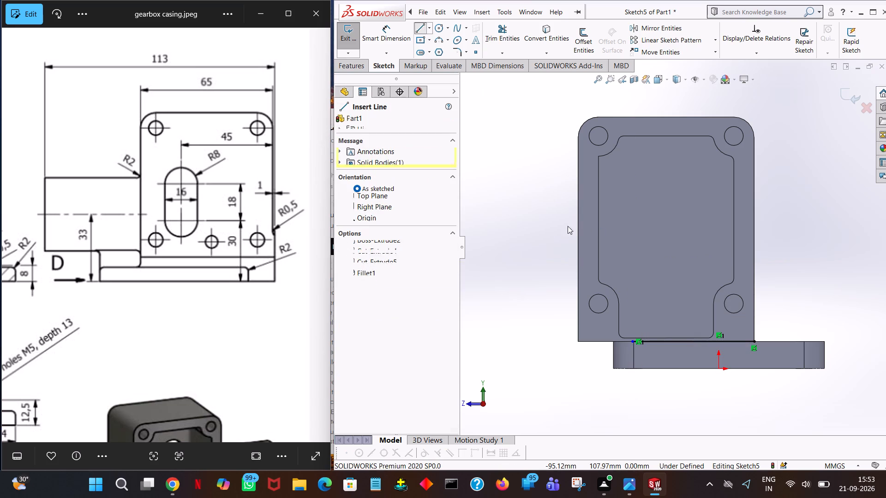
{"action": "left_click", "coordinate": [632, 341]}
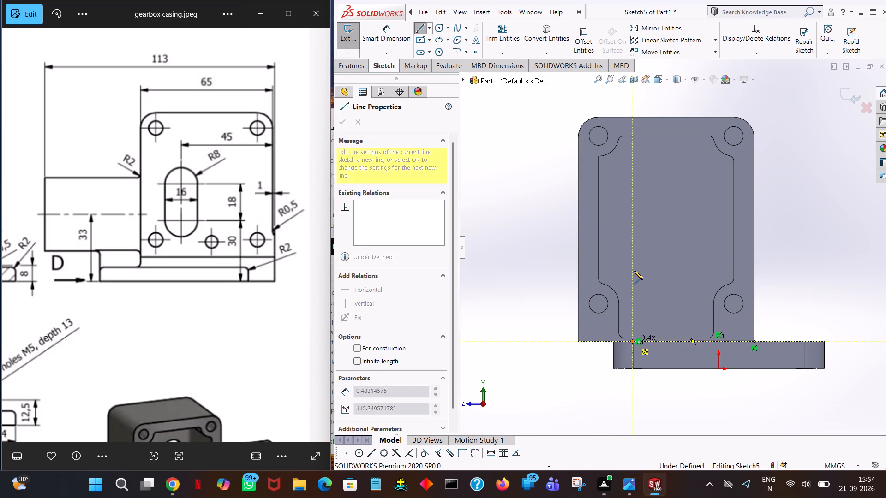
{"action": "left_click", "coordinate": [634, 267]}
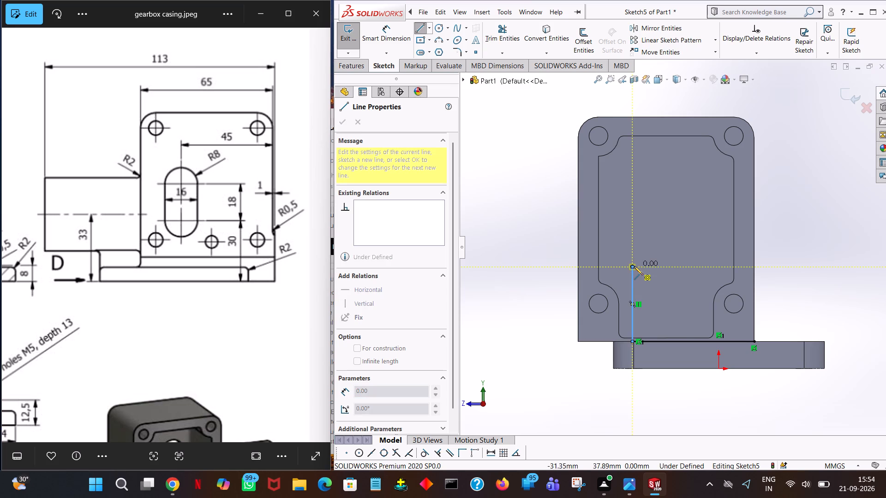
{"action": "right_click", "coordinate": [634, 266]}
{"action": "left_click", "coordinate": [648, 270]}
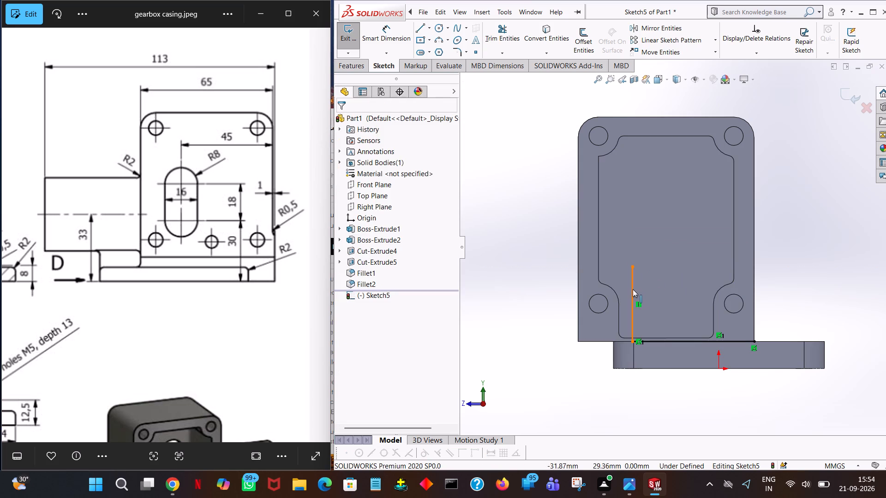
{"action": "left_click", "coordinate": [633, 289]}
{"action": "type", "text": "20"}
{"action": "key", "text": "Return"}
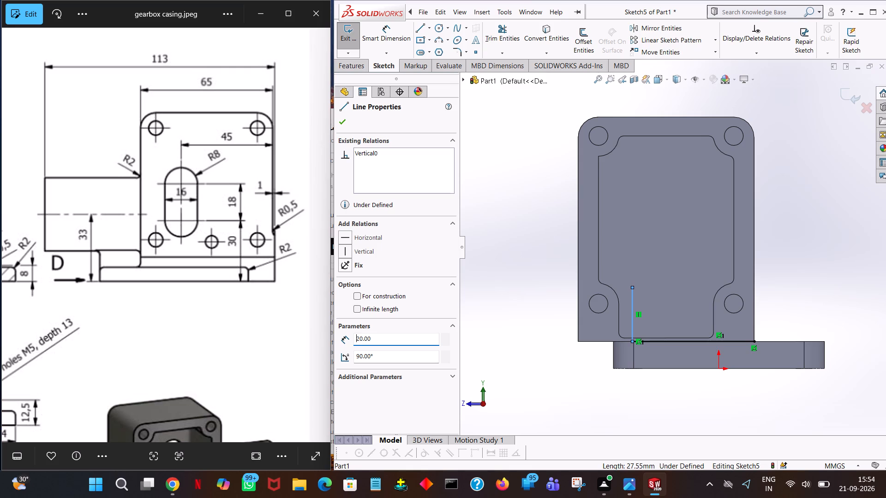
Draw a circle of 8 mm radius centred on the upper end of the vertical line.
{"action": "left_click", "coordinate": [440, 27]}
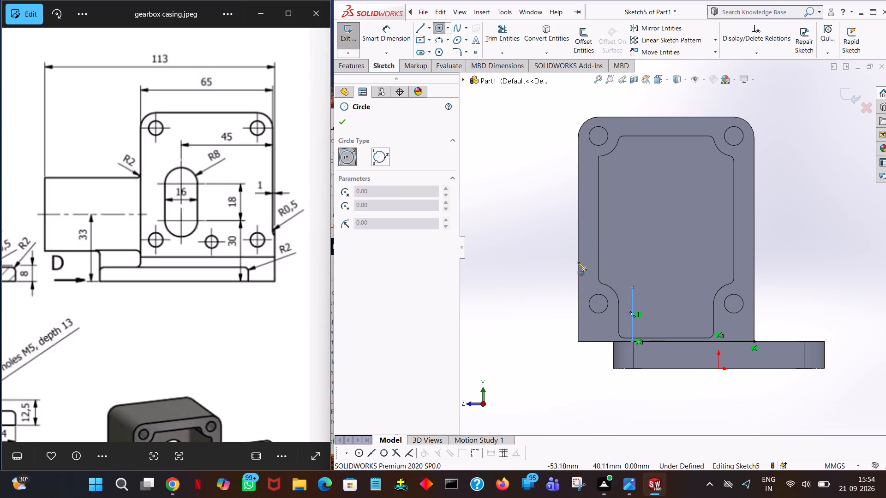
{"action": "left_click", "coordinate": [633, 287]}
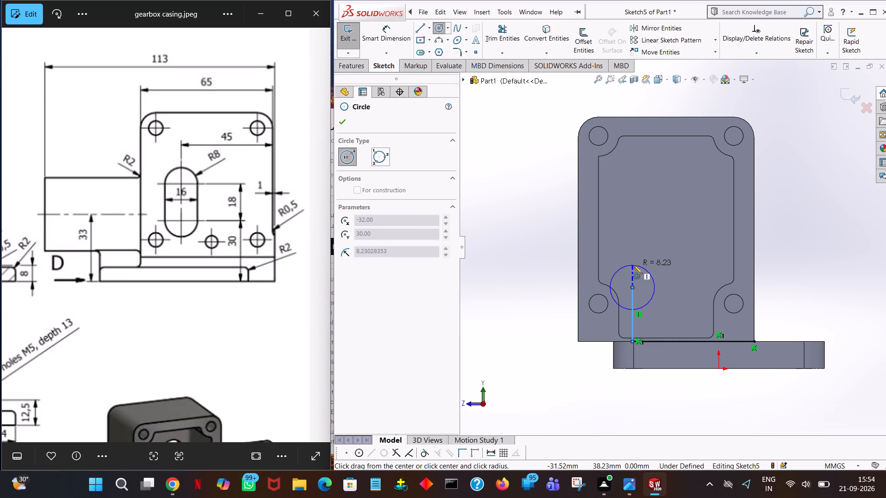
{"action": "left_click", "coordinate": [634, 265]}
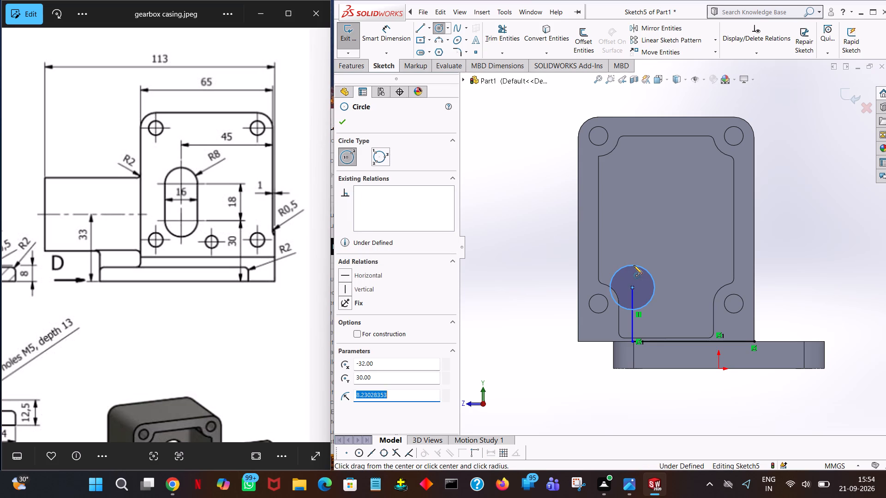
{"action": "key", "text": "5"}
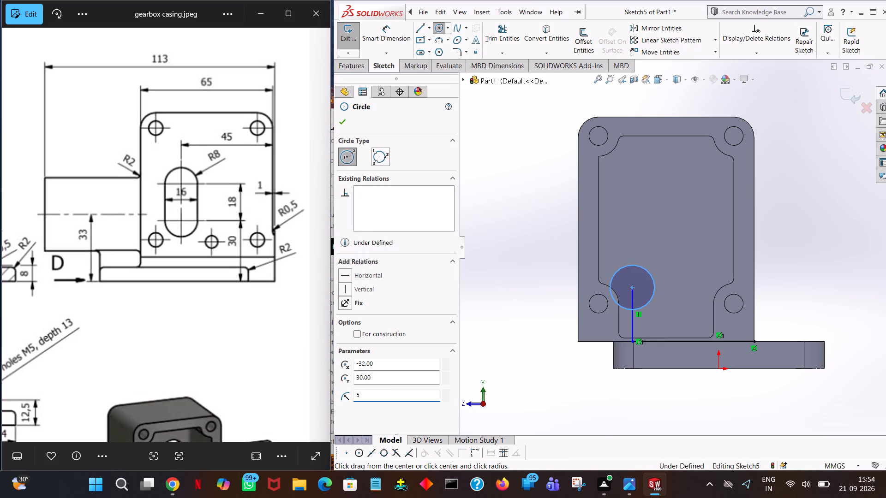
{"action": "key", "text": "BackSpace"}
{"action": "key", "text": "8"}
{"action": "key", "text": "Return"}
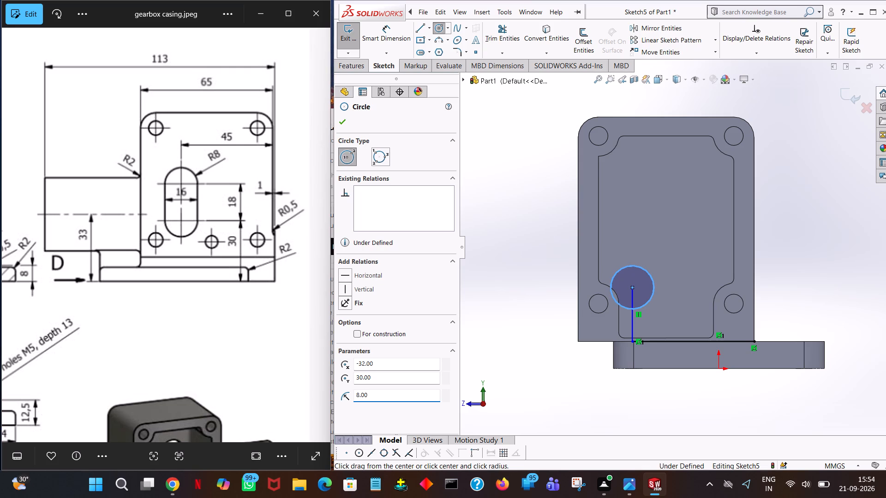
Draw a second circle of 8 mm radius, centred about 24 mm directly above the first circle's centre.
{"action": "left_click_drag", "start_coordinate": [180, 367], "coordinate": [151, 236]}
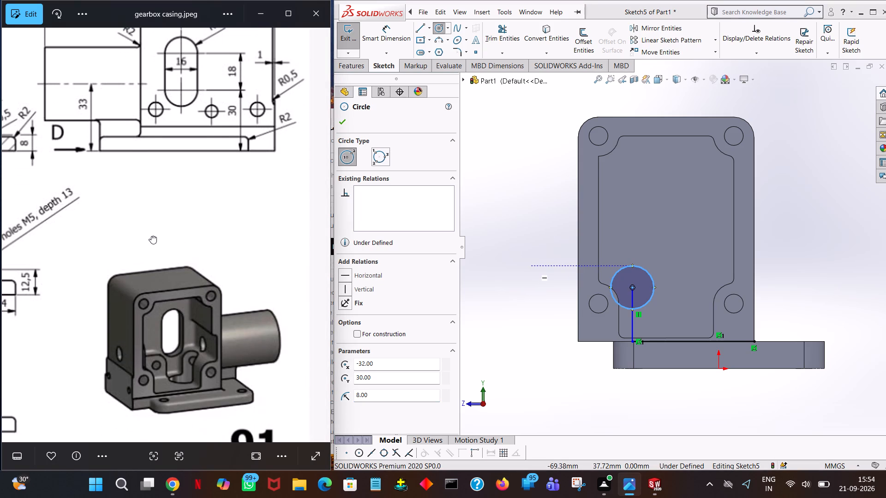
{"action": "left_click_drag", "start_coordinate": [151, 236], "coordinate": [148, 227]}
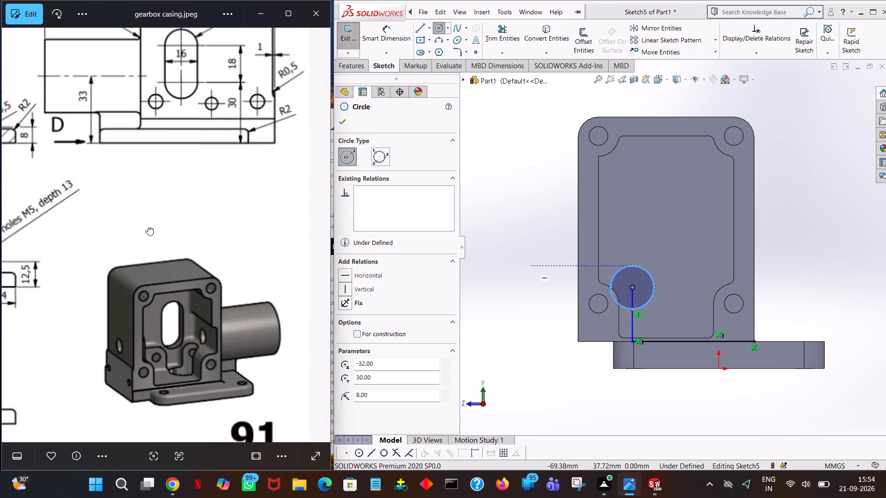
{"action": "left_click_drag", "start_coordinate": [148, 227], "coordinate": [148, 227]}
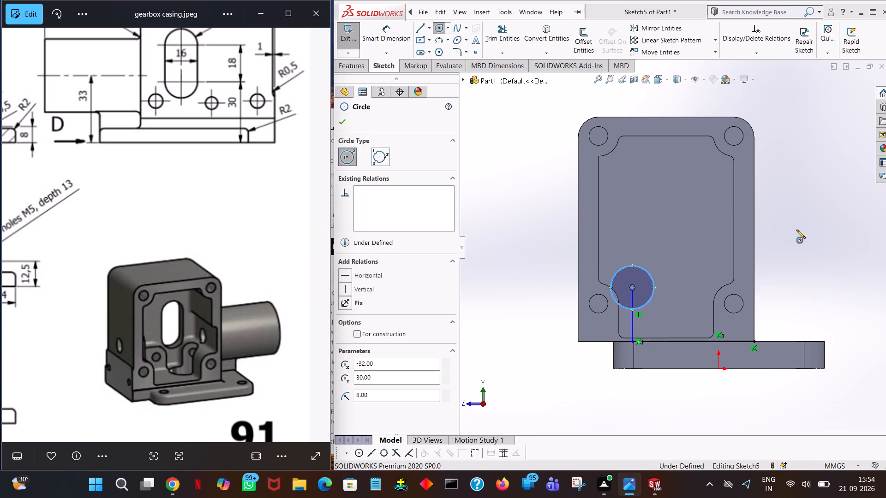
{"action": "middle_click", "coordinate": [796, 231]}
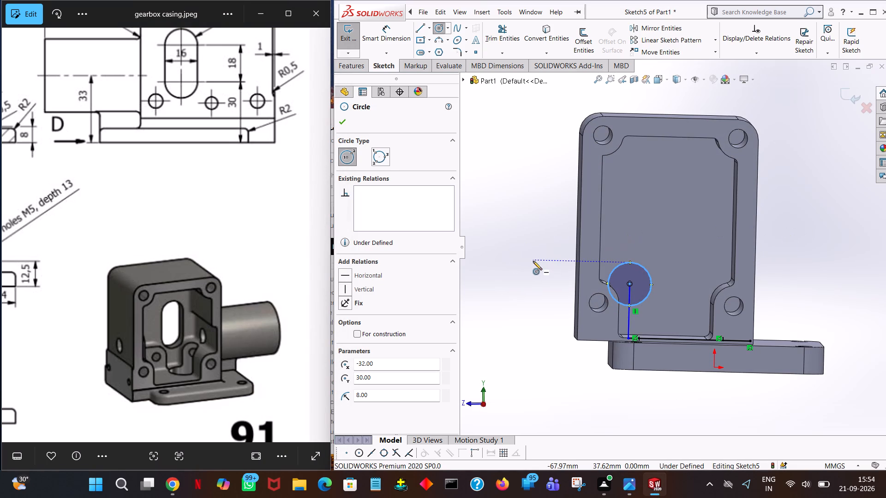
{"action": "key", "text": "space"}
{"action": "left_click", "coordinate": [112, 69]}
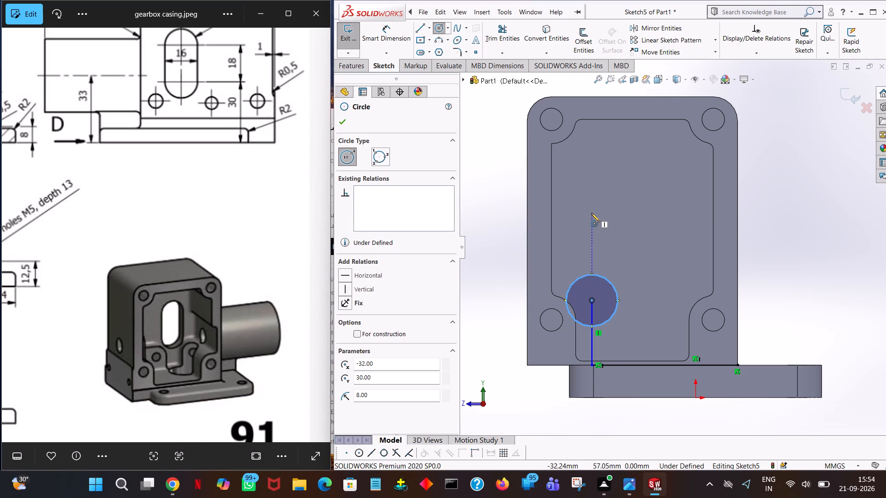
{"action": "left_click_drag", "start_coordinate": [215, 156], "coordinate": [216, 270]}
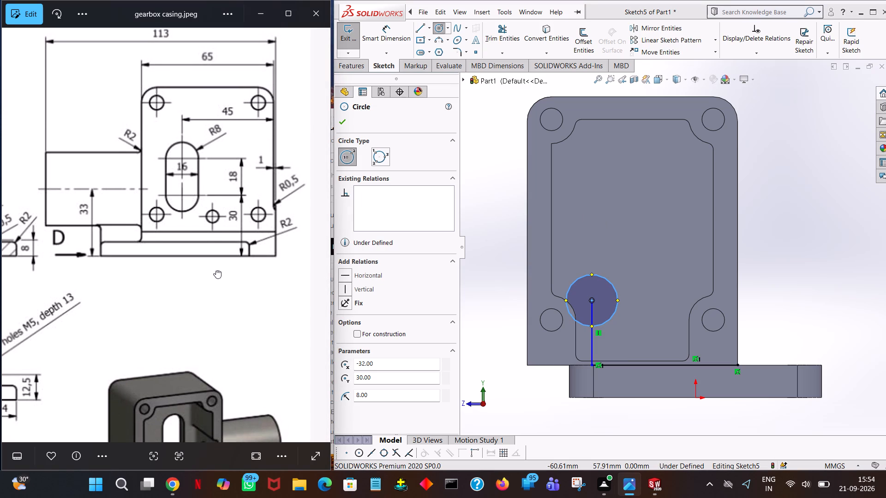
{"action": "left_click_drag", "start_coordinate": [216, 270], "coordinate": [216, 270]}
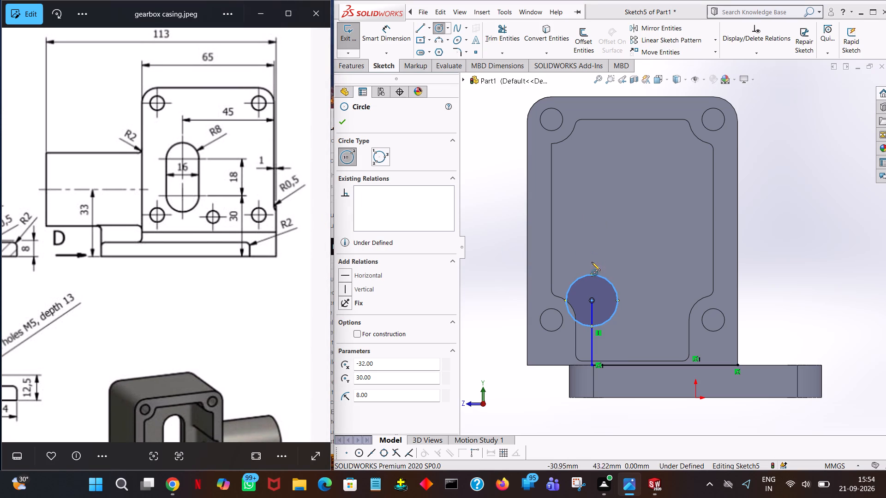
{"action": "left_click", "coordinate": [591, 223]}
{"action": "left_click", "coordinate": [612, 218]}
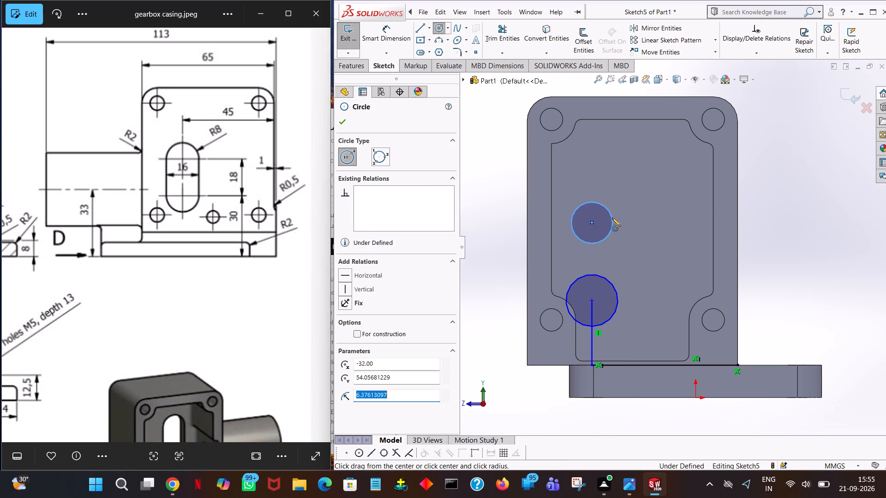
{"action": "key", "text": "8"}
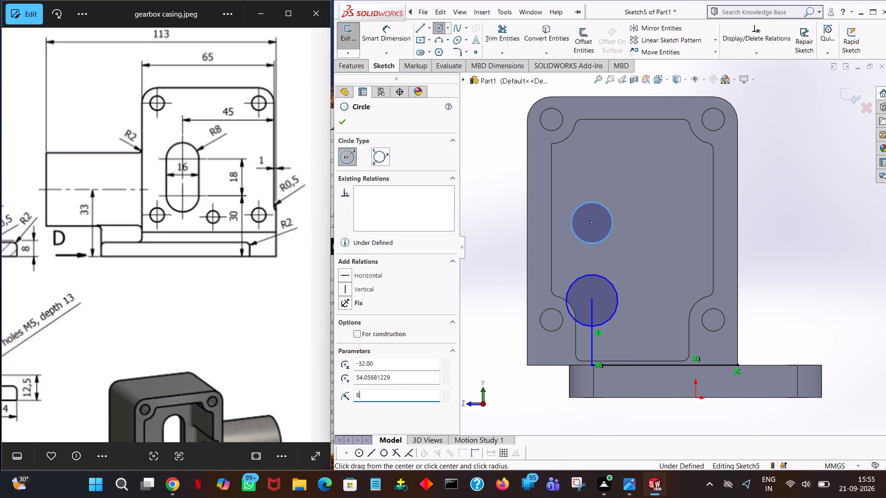
{"action": "key", "text": "Return"}
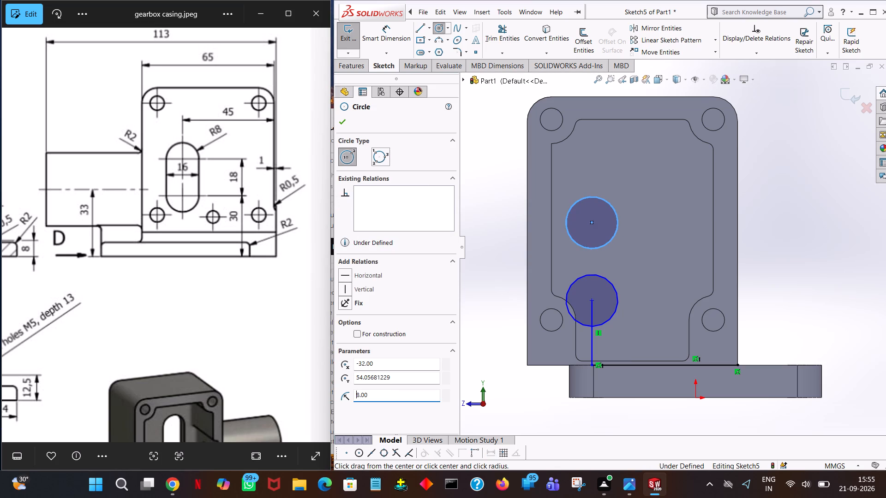
{"action": "left_click", "coordinate": [343, 116]}
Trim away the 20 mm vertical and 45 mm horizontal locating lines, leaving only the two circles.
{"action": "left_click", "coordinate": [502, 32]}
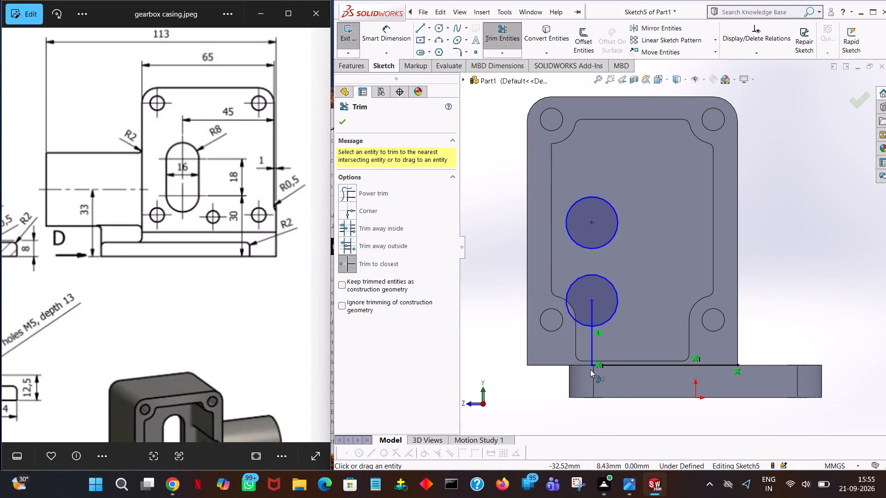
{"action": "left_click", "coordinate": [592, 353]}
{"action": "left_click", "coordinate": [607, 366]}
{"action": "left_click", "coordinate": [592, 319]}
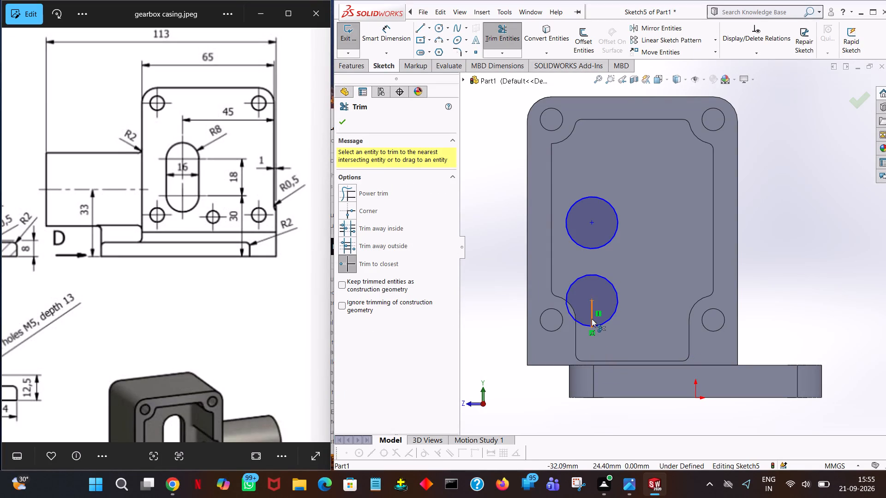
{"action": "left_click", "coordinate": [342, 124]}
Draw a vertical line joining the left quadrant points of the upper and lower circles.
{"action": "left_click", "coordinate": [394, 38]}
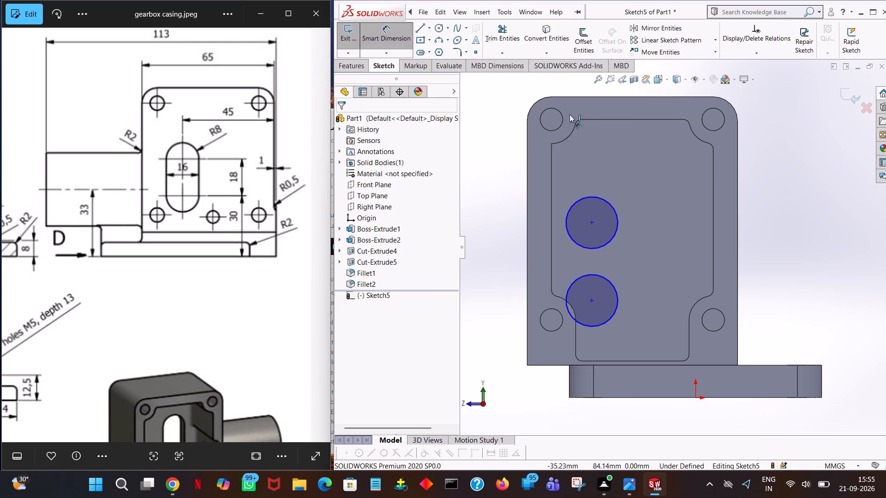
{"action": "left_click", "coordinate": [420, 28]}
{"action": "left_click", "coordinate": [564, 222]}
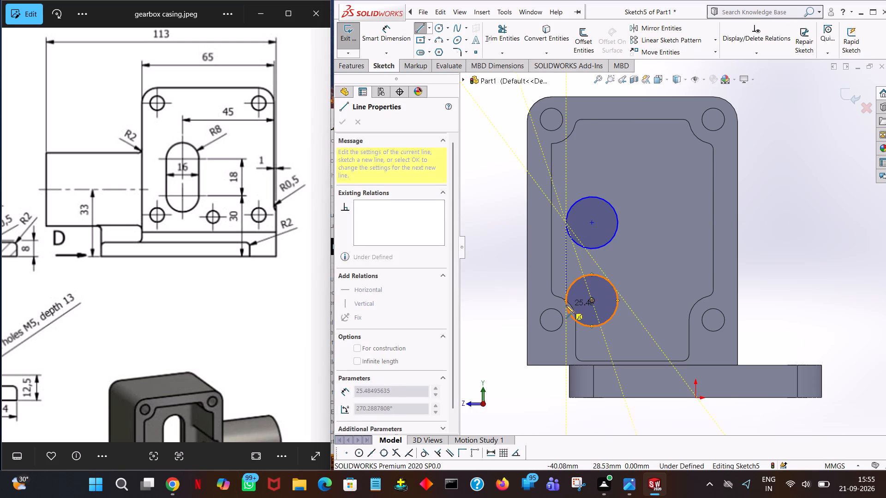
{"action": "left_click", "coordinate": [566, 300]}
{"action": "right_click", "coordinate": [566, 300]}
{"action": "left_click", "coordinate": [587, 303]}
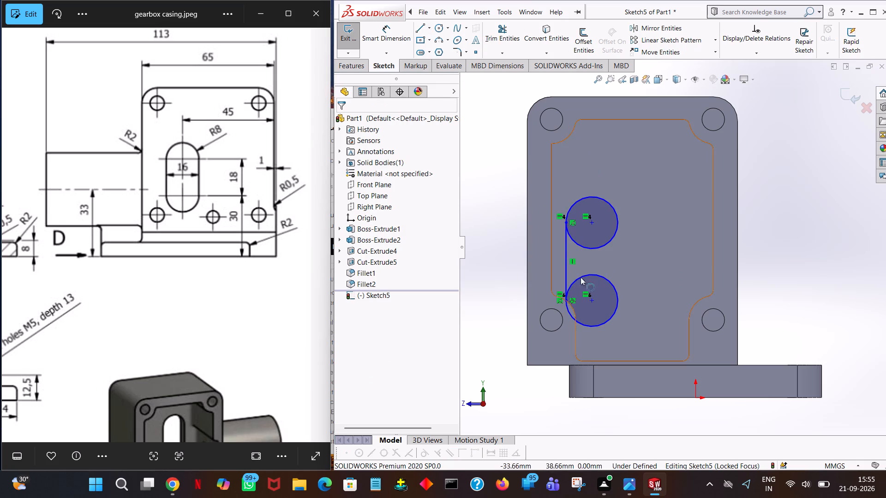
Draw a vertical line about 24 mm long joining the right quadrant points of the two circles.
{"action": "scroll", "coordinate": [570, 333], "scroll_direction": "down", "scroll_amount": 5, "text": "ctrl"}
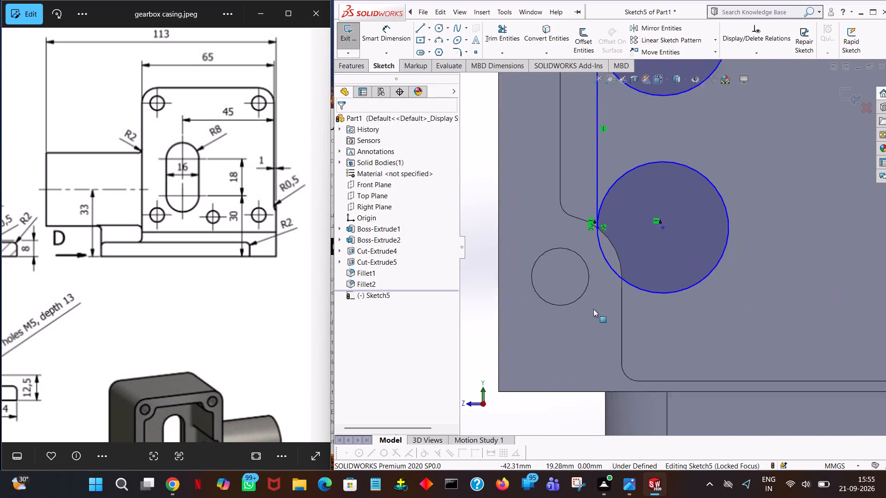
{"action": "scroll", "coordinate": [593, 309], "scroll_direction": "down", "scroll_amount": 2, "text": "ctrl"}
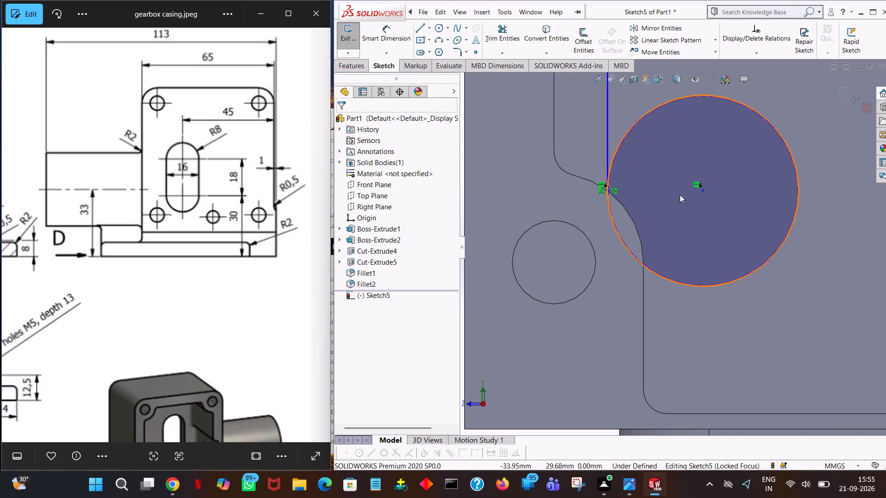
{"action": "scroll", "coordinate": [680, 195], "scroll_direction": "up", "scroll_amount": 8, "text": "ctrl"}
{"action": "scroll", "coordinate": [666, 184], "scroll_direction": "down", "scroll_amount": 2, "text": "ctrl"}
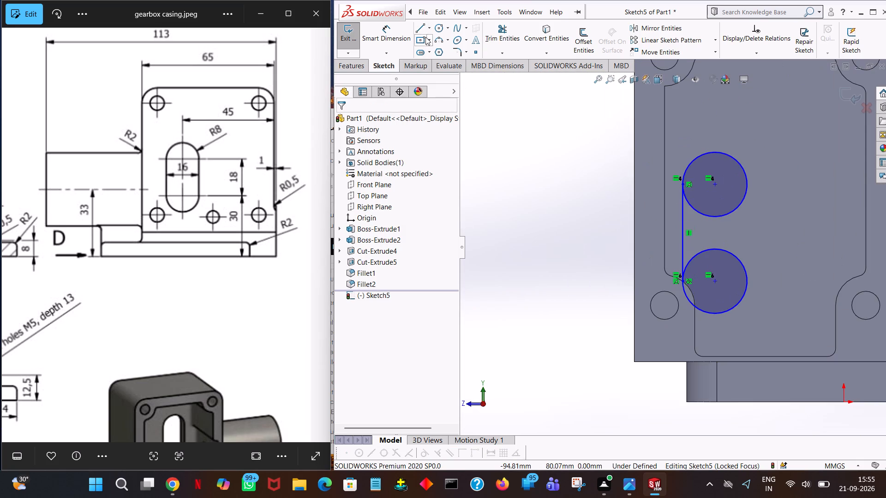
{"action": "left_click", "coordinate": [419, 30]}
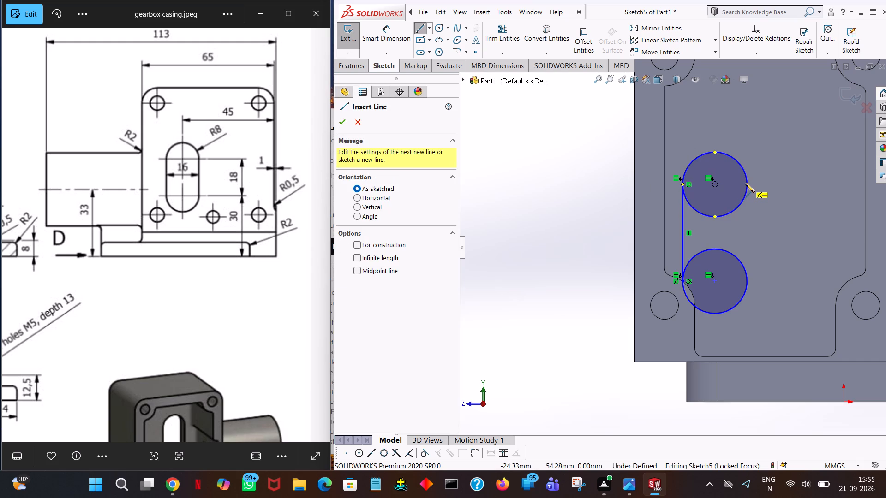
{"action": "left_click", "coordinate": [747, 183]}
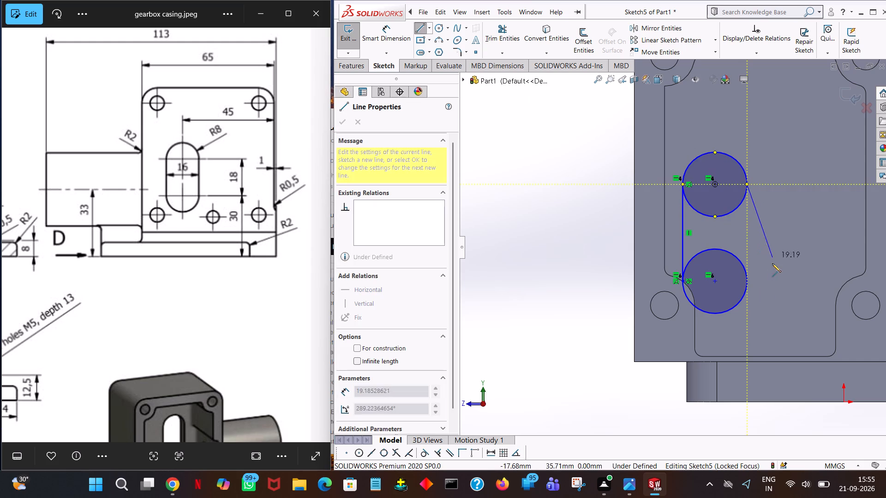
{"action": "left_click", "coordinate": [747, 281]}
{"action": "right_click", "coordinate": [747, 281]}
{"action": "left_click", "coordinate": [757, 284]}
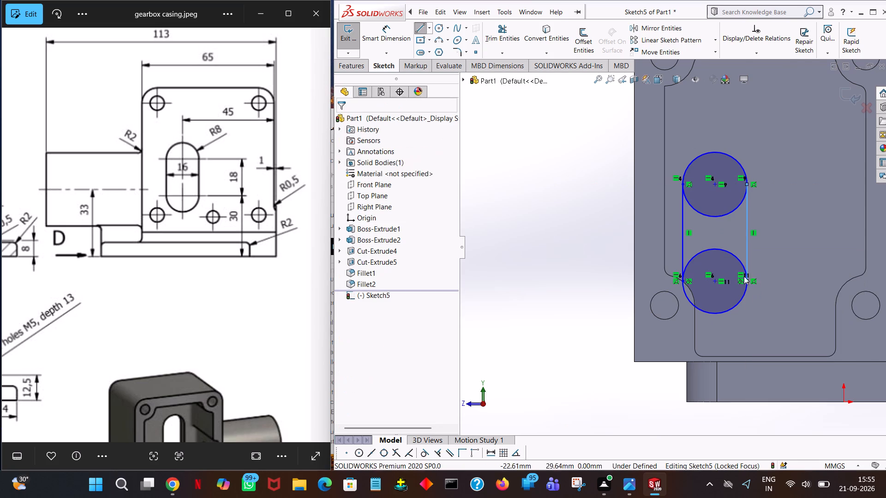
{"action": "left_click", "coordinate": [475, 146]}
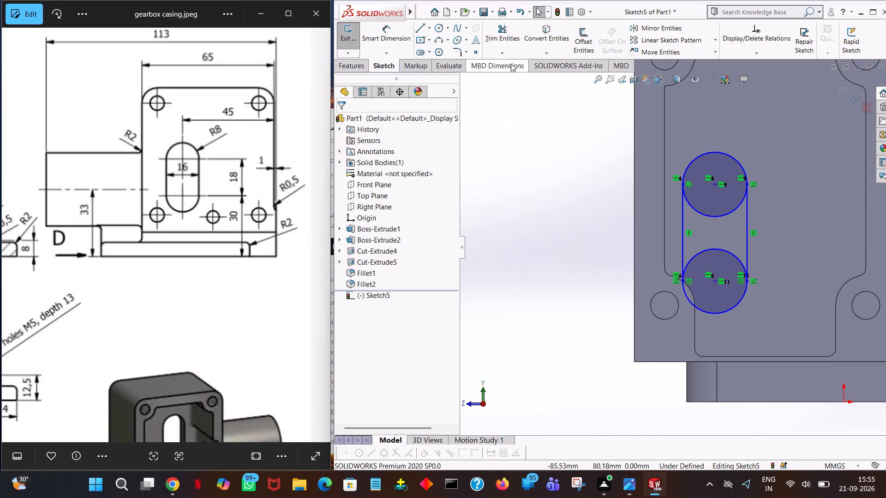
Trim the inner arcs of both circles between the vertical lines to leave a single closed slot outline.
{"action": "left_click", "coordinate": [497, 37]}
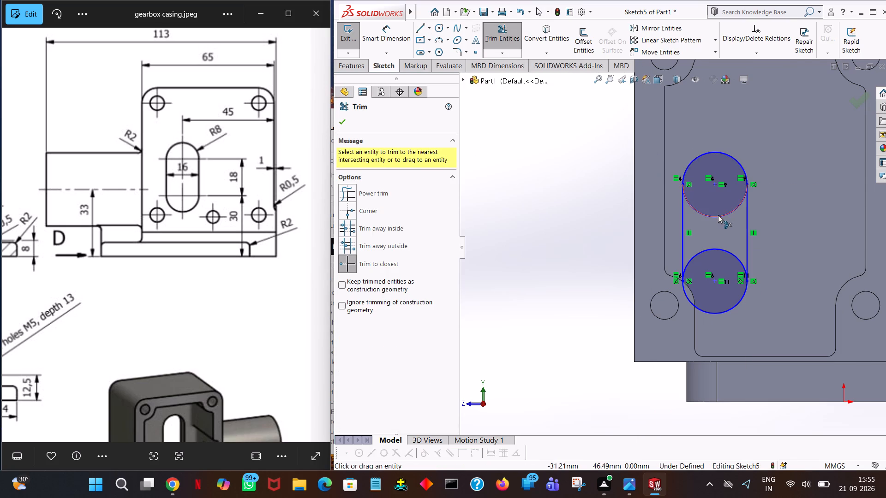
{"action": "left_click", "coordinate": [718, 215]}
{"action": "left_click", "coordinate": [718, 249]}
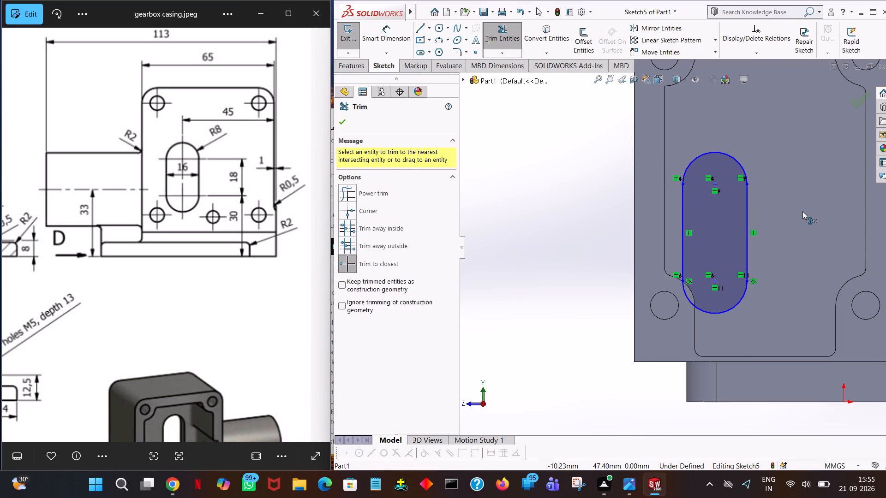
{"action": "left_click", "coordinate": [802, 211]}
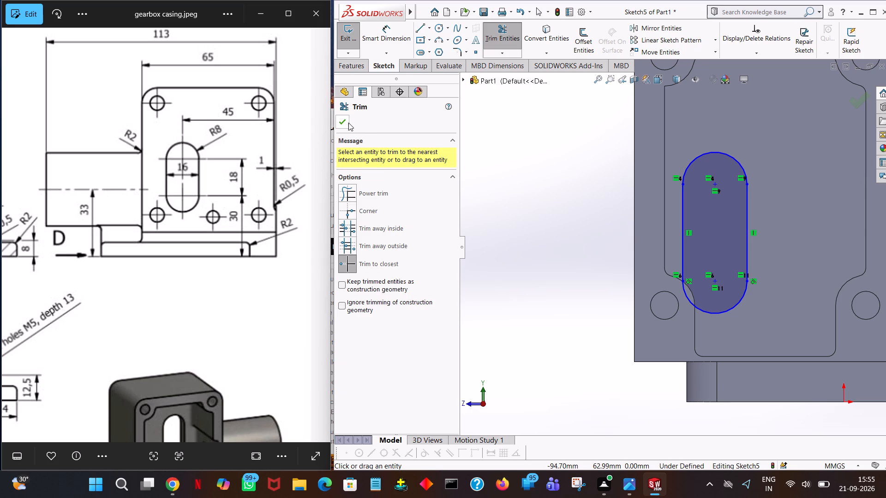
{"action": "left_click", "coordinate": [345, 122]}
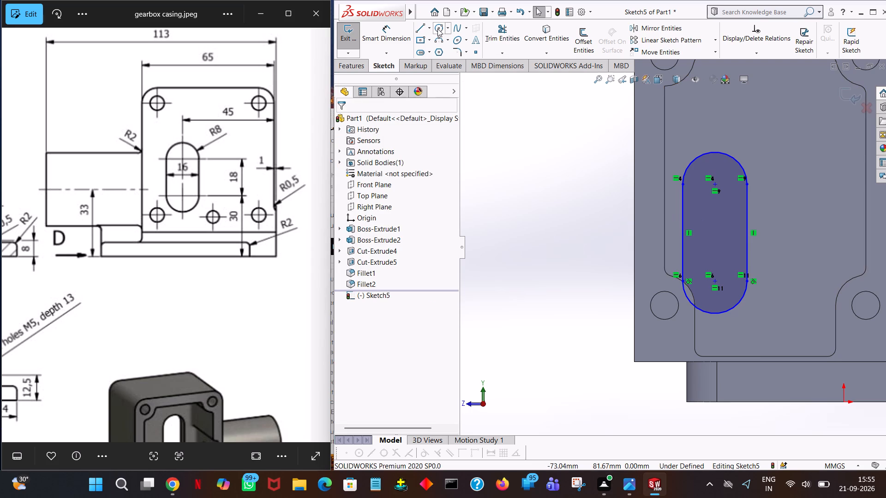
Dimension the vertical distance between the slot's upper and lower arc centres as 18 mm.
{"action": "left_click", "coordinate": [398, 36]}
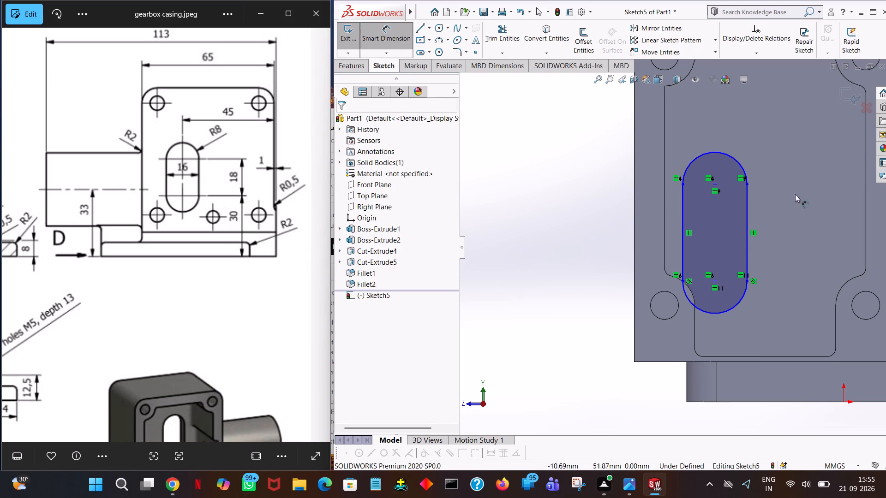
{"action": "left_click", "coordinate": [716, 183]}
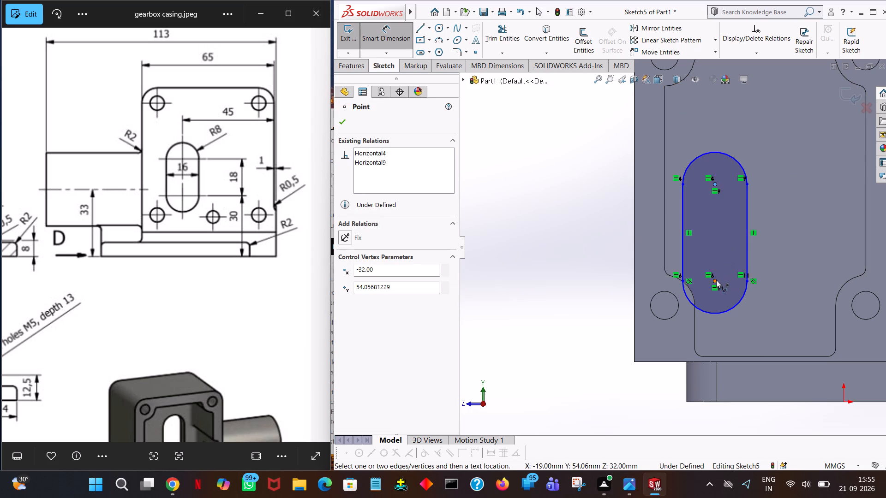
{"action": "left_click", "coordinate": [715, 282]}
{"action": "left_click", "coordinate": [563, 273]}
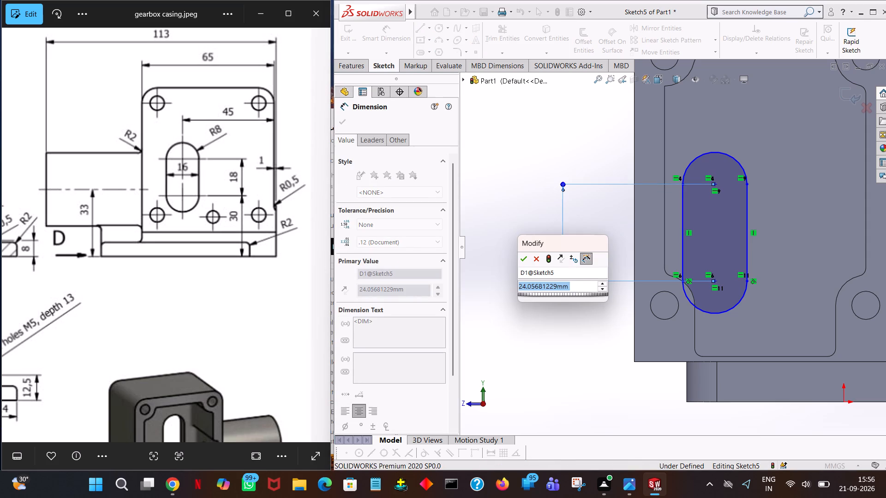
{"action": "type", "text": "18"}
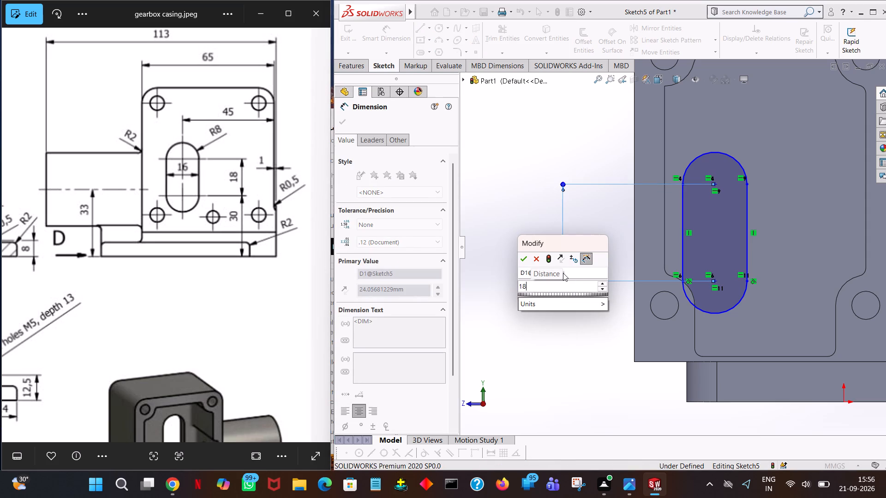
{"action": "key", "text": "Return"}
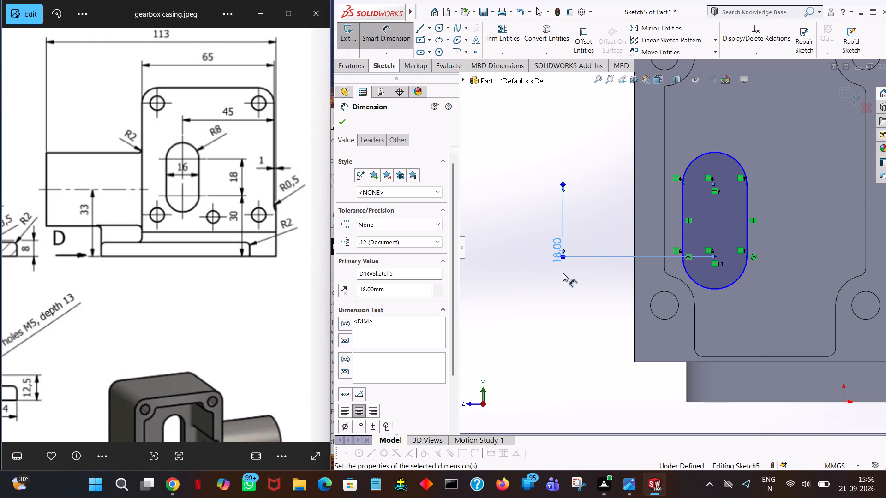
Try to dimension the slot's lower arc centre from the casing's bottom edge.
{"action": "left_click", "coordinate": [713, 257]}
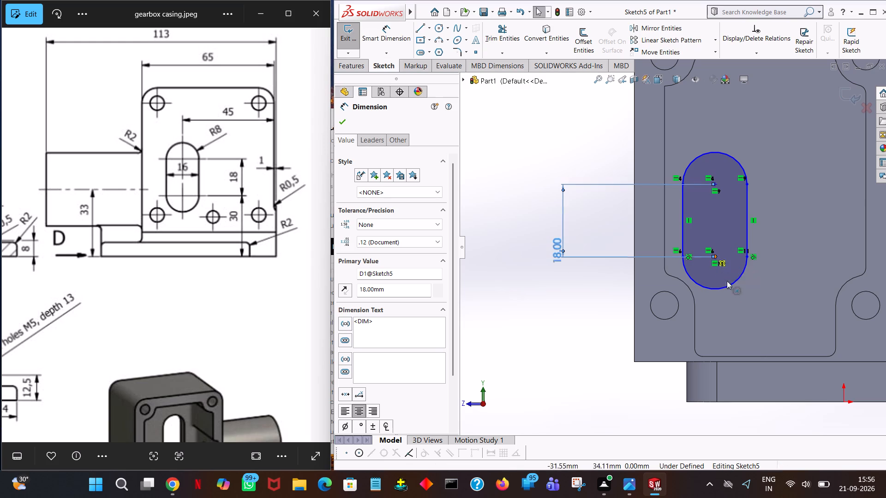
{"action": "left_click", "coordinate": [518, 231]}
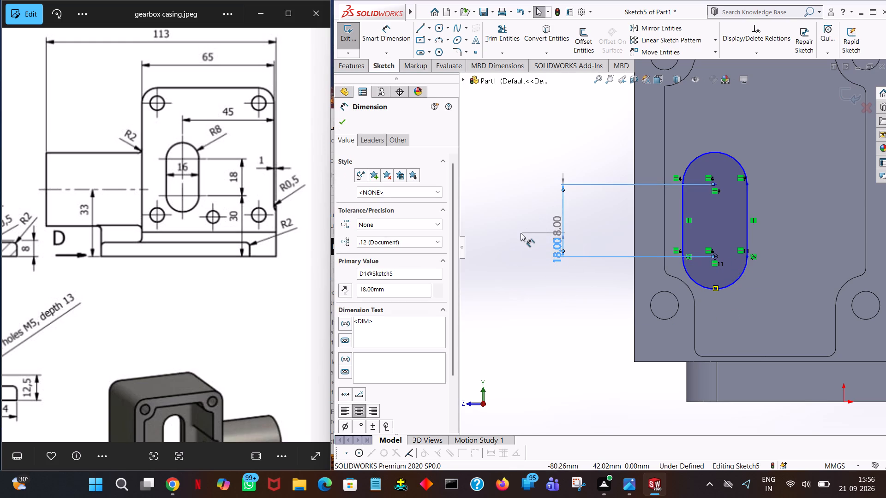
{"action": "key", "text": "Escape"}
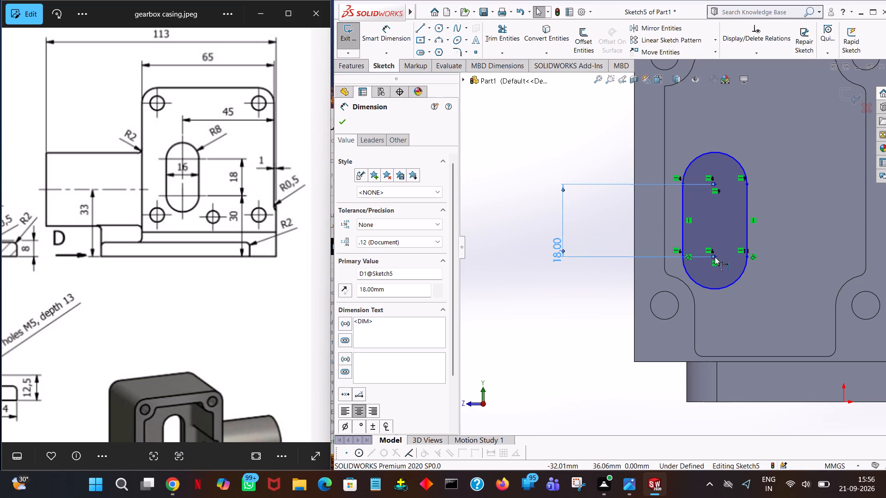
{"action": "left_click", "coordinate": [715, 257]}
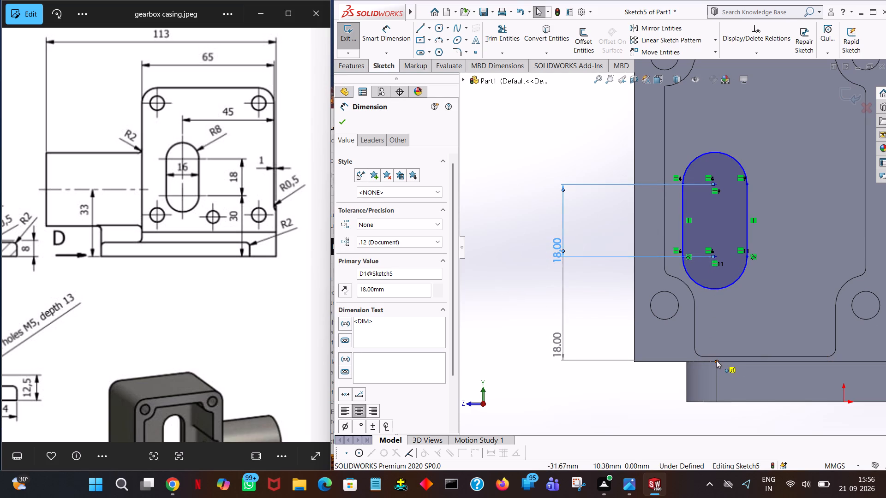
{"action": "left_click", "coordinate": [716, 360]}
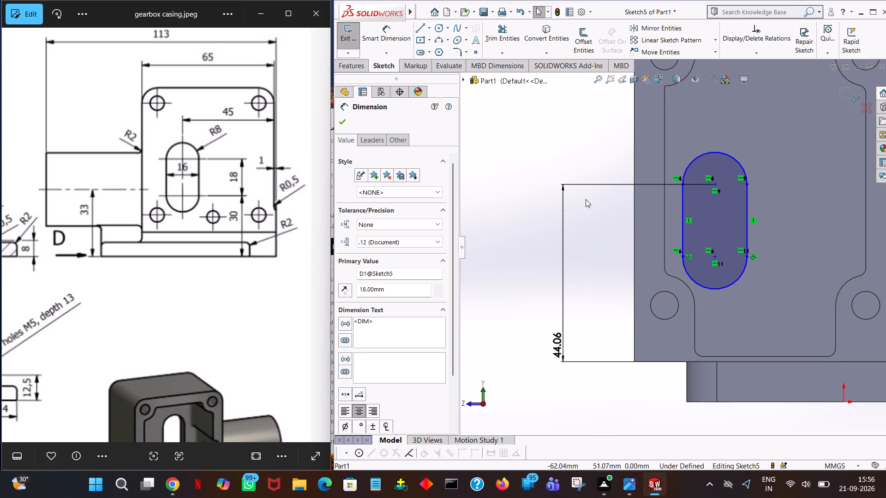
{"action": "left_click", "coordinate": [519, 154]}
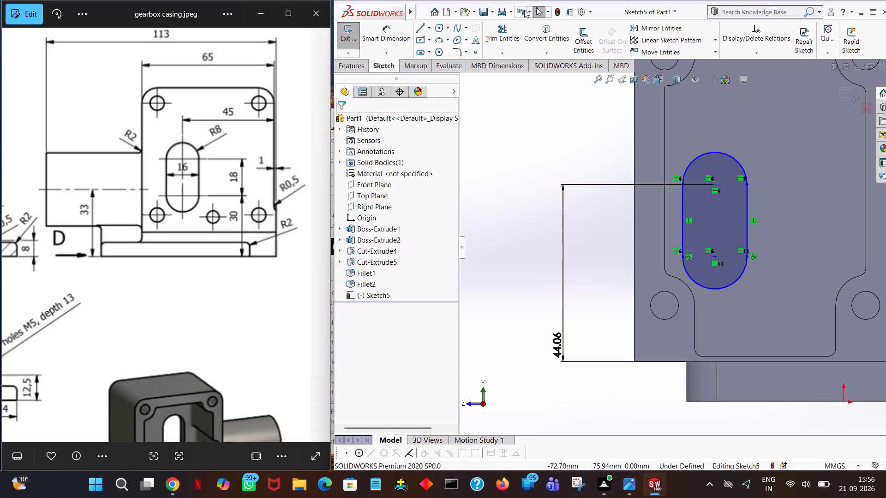
Undo the slot edits back to the locating lines and the lower circle as first drawn, before its radius was set.
{"action": "left_click", "coordinate": [524, 10]}
{"action": "left_click", "coordinate": [525, 10]}
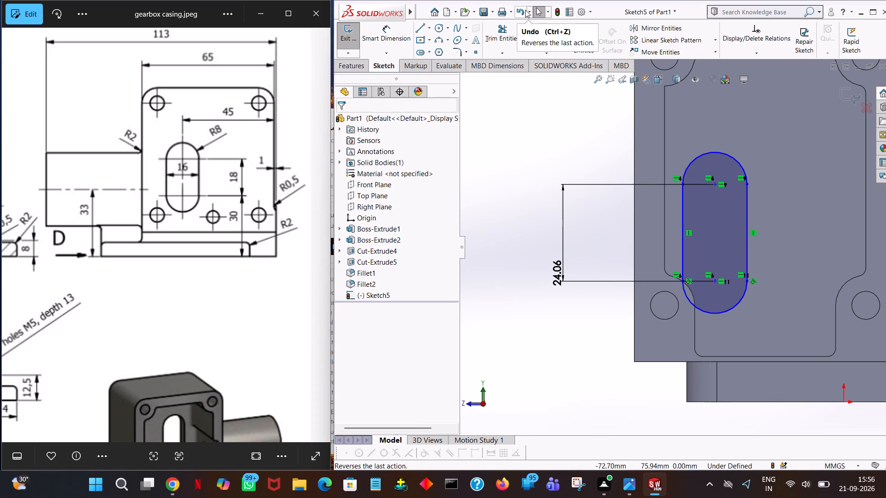
{"action": "left_click", "coordinate": [525, 10]}
{"action": "left_click", "coordinate": [525, 10]}
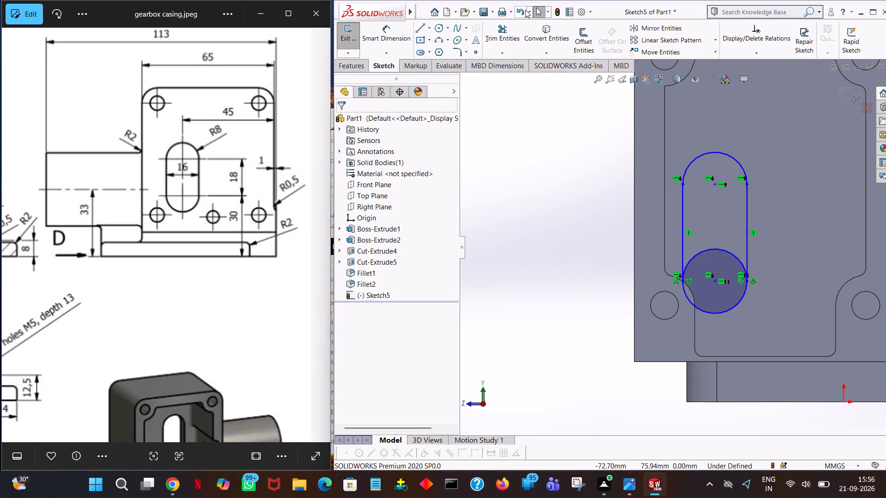
{"action": "left_click", "coordinate": [525, 10]}
{"action": "left_click", "coordinate": [525, 10]}
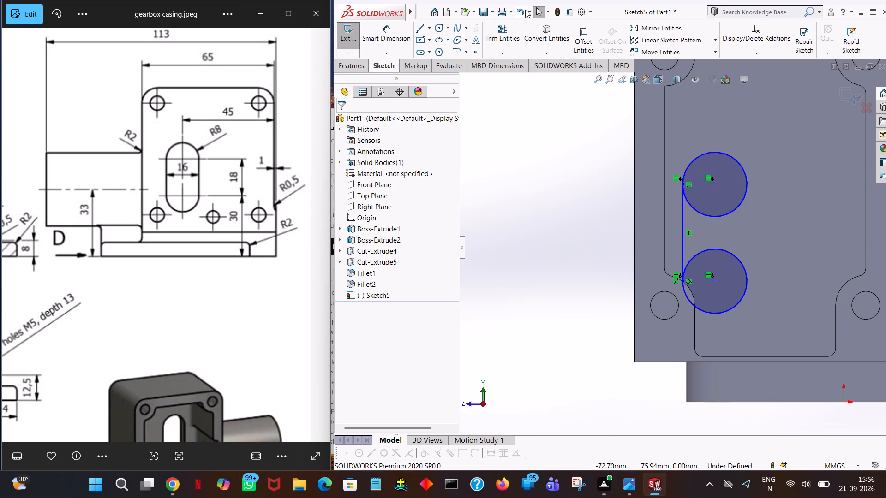
{"action": "left_click", "coordinate": [525, 10]}
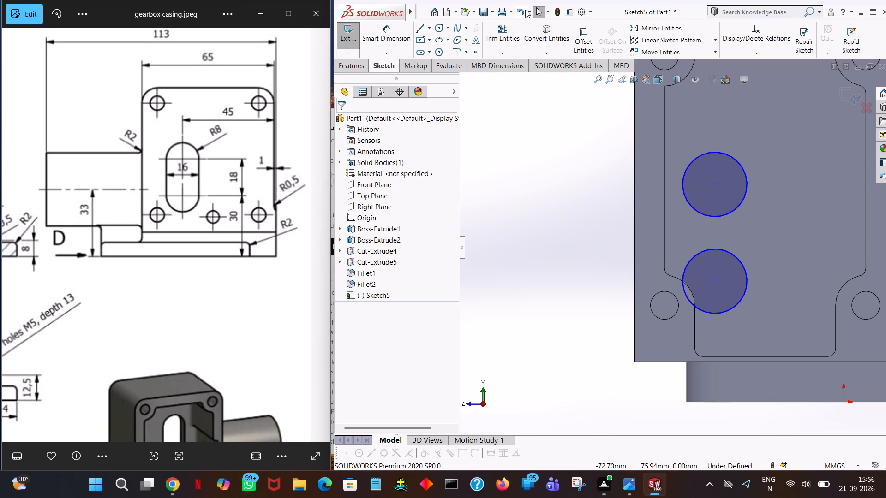
{"action": "left_click", "coordinate": [525, 10]}
{"action": "left_click", "coordinate": [525, 10]}
{"action": "left_click", "coordinate": [525, 10]}
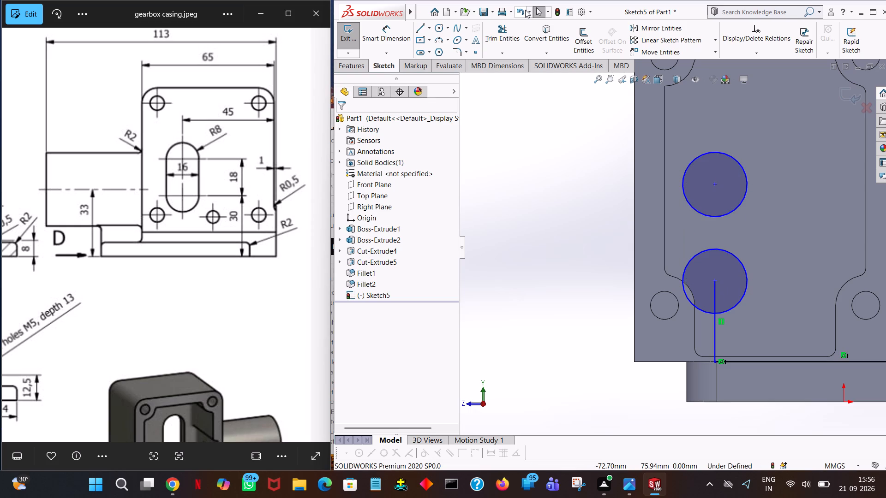
{"action": "left_click", "coordinate": [525, 10]}
{"action": "left_click", "coordinate": [525, 10]}
{"action": "left_click", "coordinate": [525, 10]}
{"action": "left_click", "coordinate": [525, 10]}
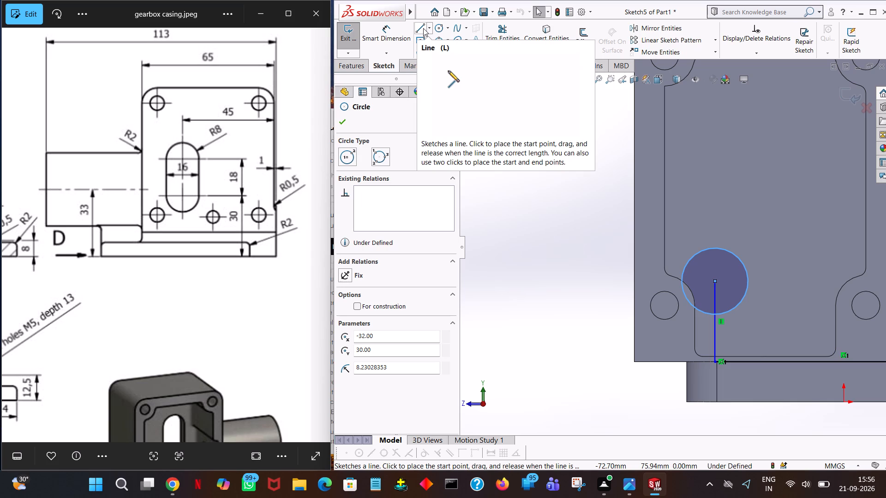
Set the radius of the slot's lower circle to 8 mm.
{"action": "left_click", "coordinate": [739, 258]}
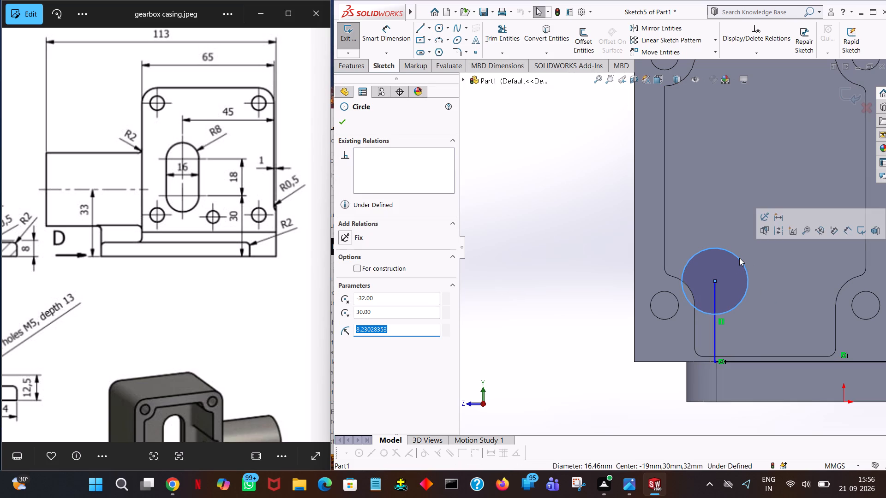
{"action": "key", "text": "2"}
{"action": "key", "text": "Return"}
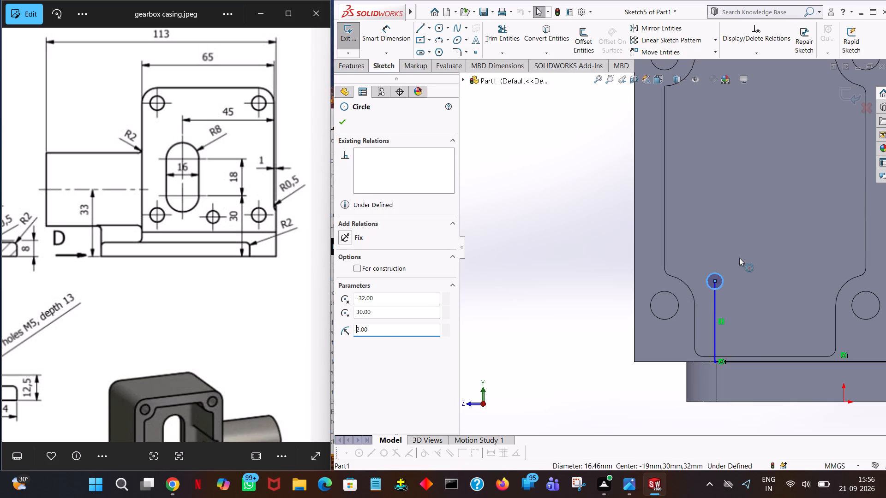
{"action": "double_click", "coordinate": [396, 332]}
{"action": "key", "text": "8"}
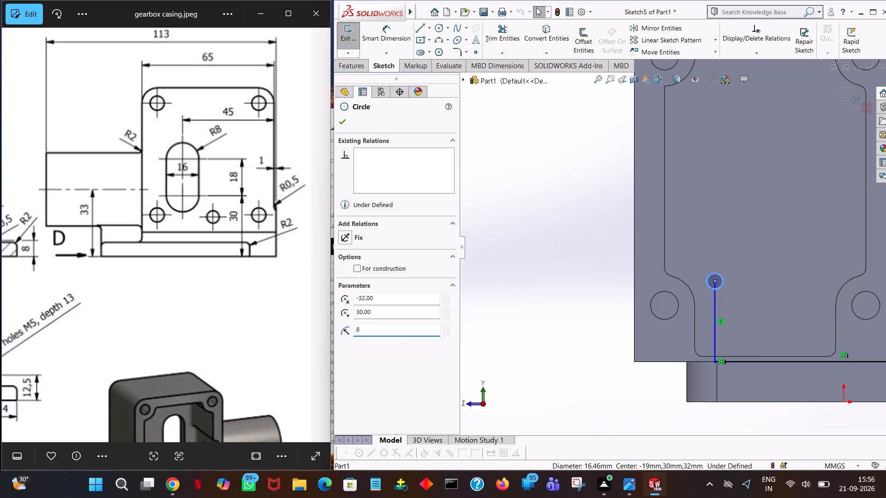
{"action": "key", "text": "Return"}
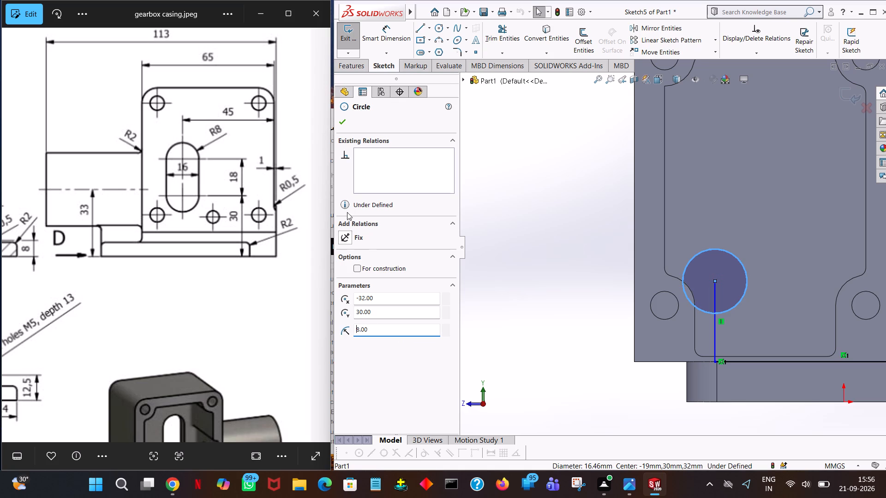
Draw a vertical line 18 mm long upward from the centre of the lower circle.
{"action": "left_click", "coordinate": [420, 27]}
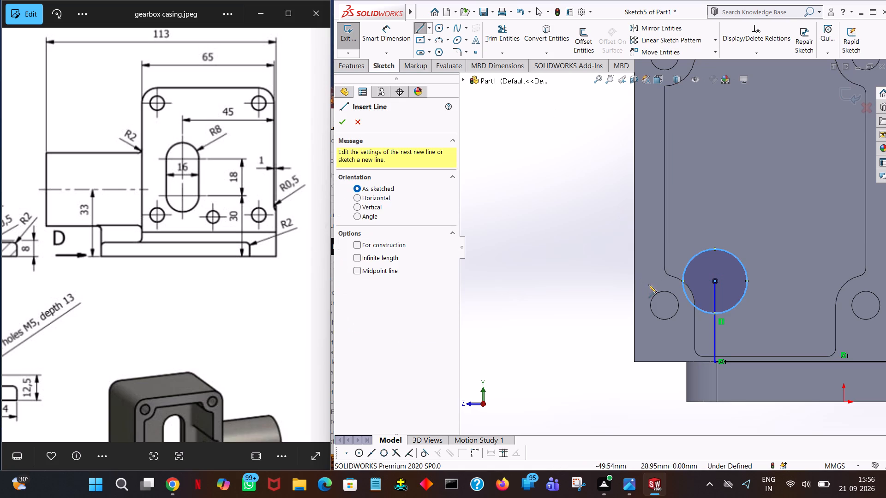
{"action": "left_click", "coordinate": [714, 282]}
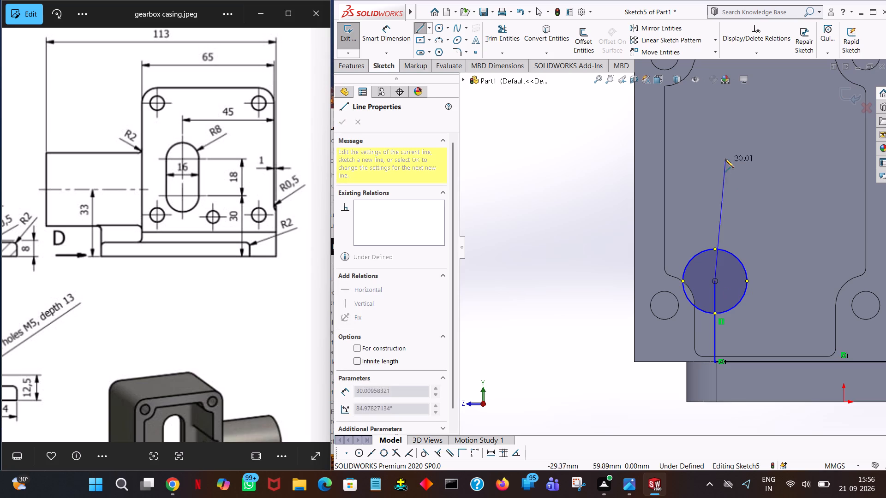
{"action": "left_click", "coordinate": [713, 155]}
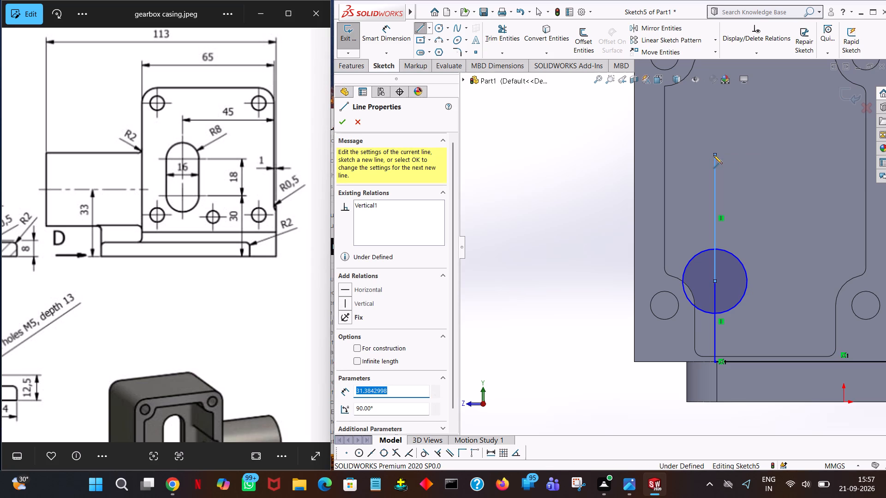
{"action": "type", "text": "18"}
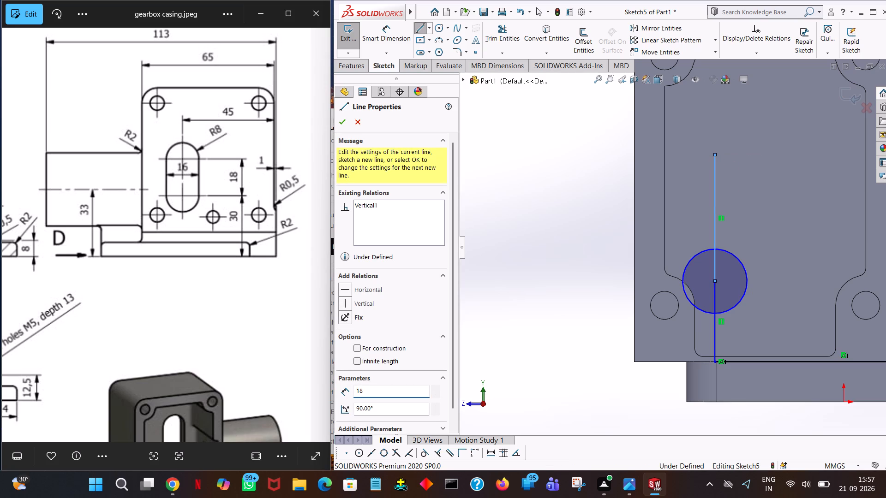
{"action": "key", "text": "Return"}
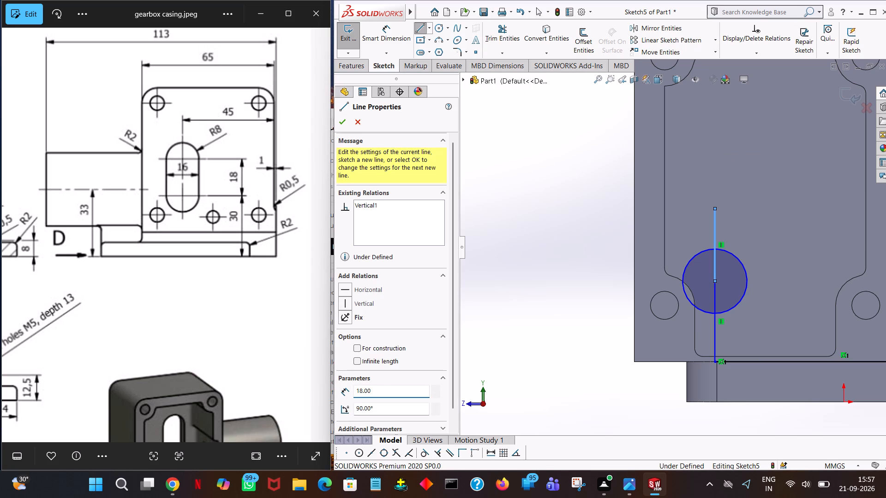
{"action": "right_click", "coordinate": [713, 155]}
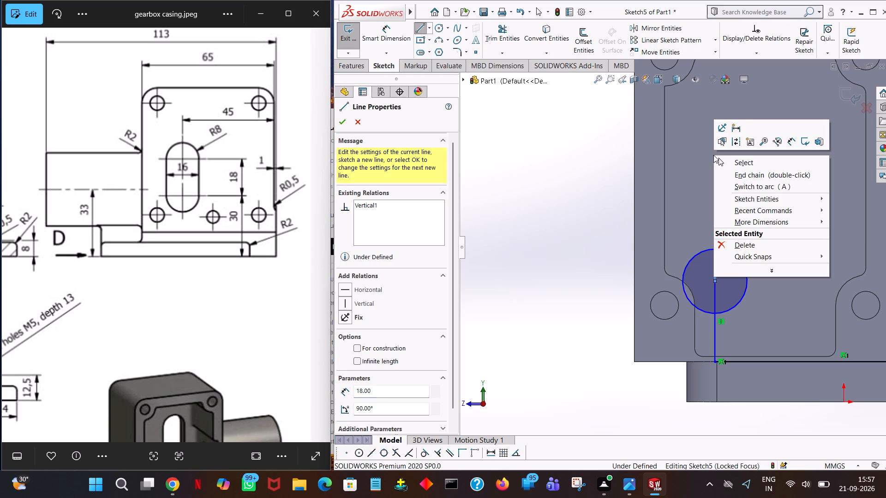
{"action": "left_click", "coordinate": [751, 166]}
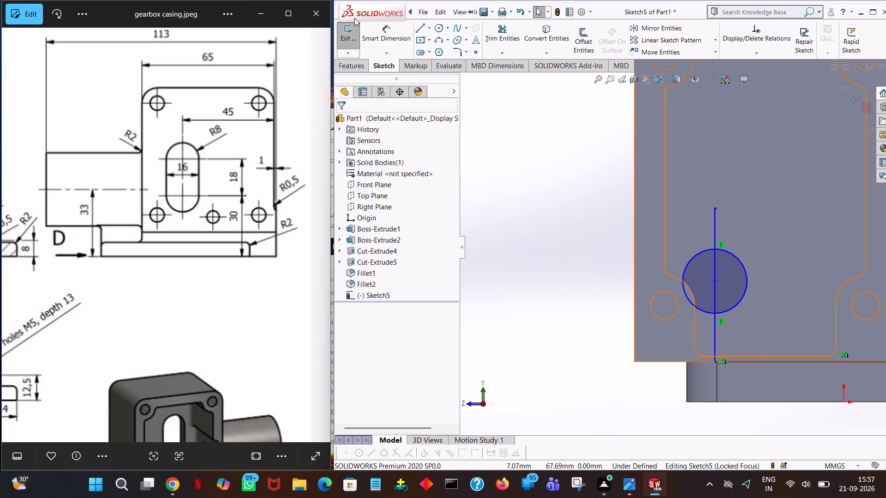
Draw a circle of radius 8 mm centred on the upper end of the 18 mm vertical line.
{"action": "left_click", "coordinate": [435, 27]}
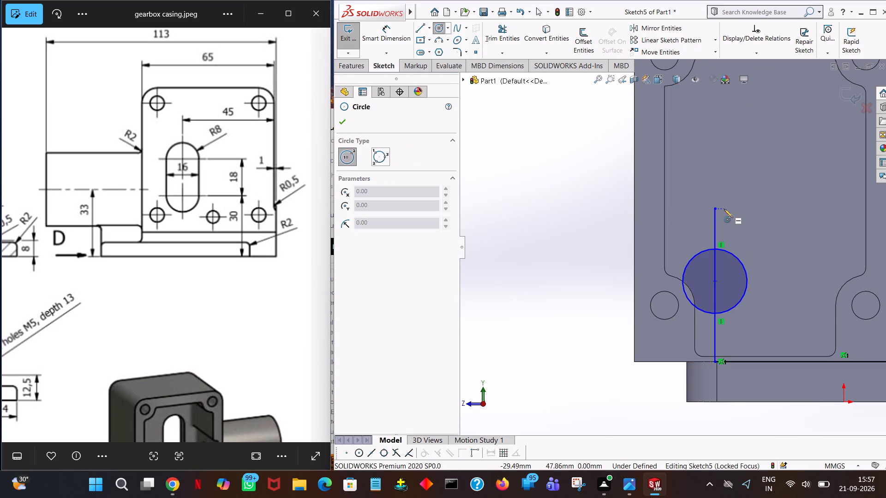
{"action": "left_click", "coordinate": [714, 208]}
{"action": "left_click", "coordinate": [717, 172]}
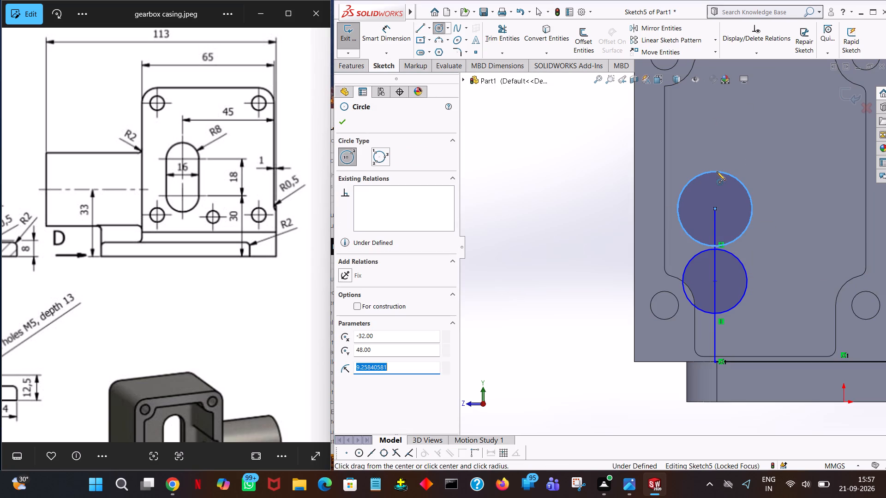
{"action": "key", "text": "8"}
{"action": "key", "text": "Return"}
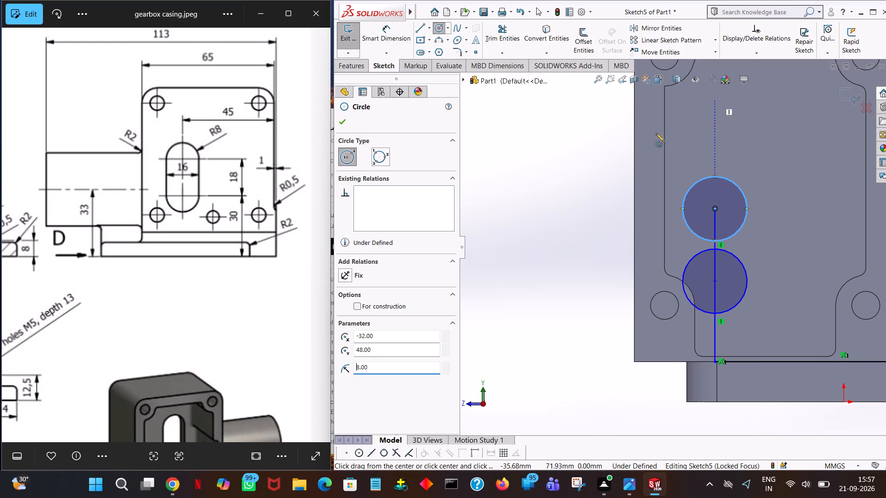
{"action": "left_click", "coordinate": [344, 122]}
{"action": "left_click", "coordinate": [746, 216]}
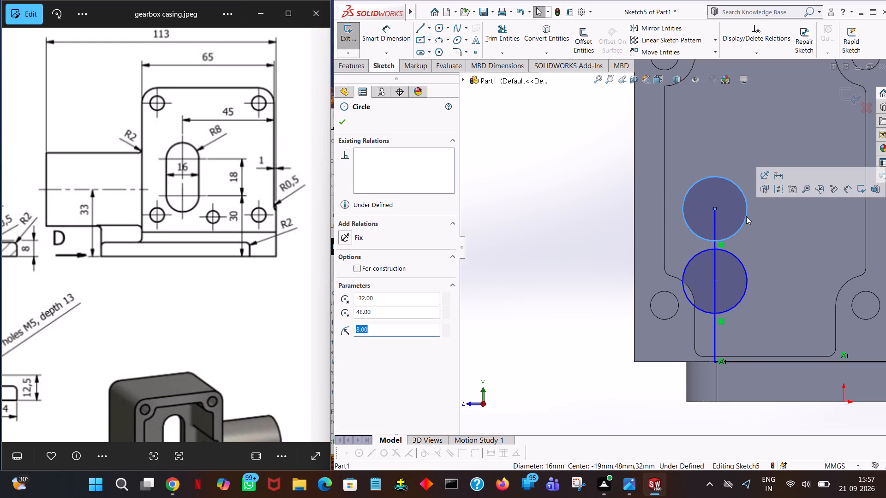
{"action": "left_click", "coordinate": [733, 253]}
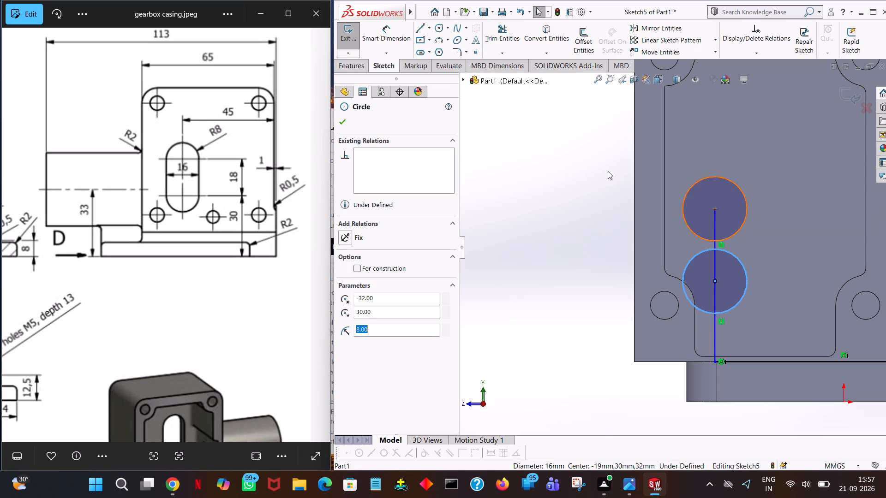
Join the two circles with a vertical 18 mm tangent line on each side, between their outermost side points.
{"action": "left_click", "coordinate": [416, 30]}
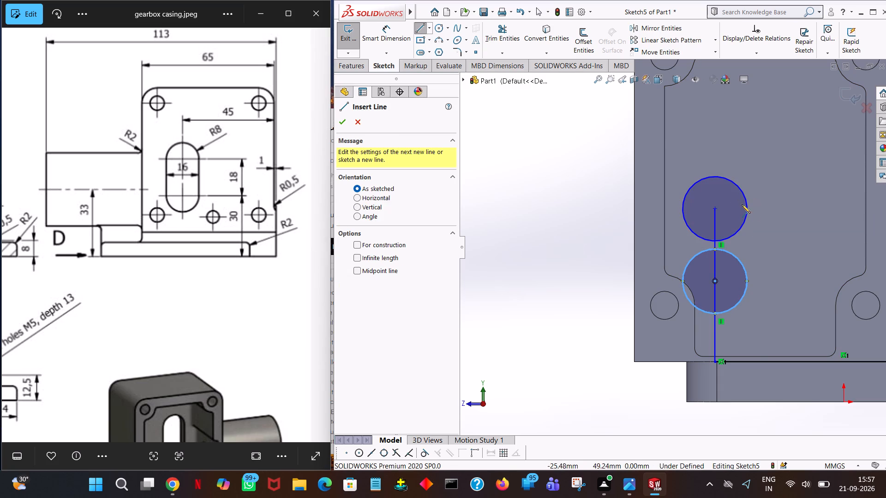
{"action": "left_click", "coordinate": [746, 208]}
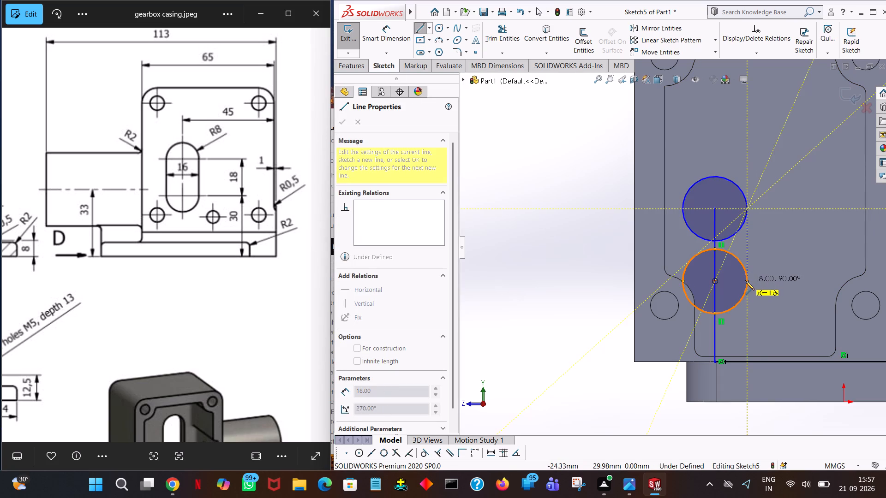
{"action": "left_click", "coordinate": [746, 281]}
{"action": "right_click", "coordinate": [746, 281]}
{"action": "left_click", "coordinate": [757, 287]}
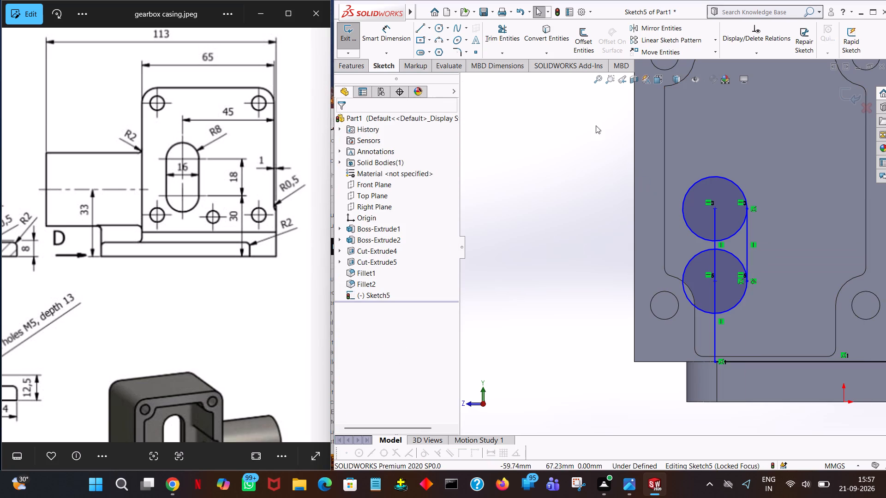
{"action": "left_click", "coordinate": [418, 30]}
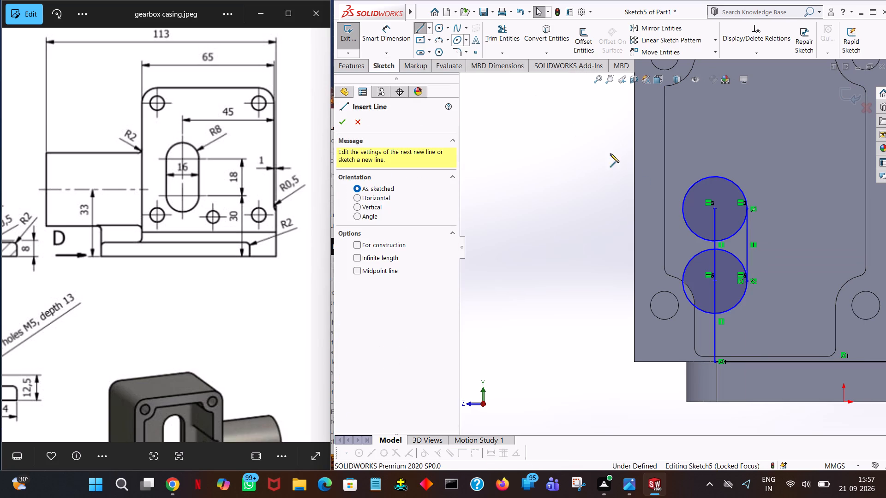
{"action": "left_click", "coordinate": [682, 209]}
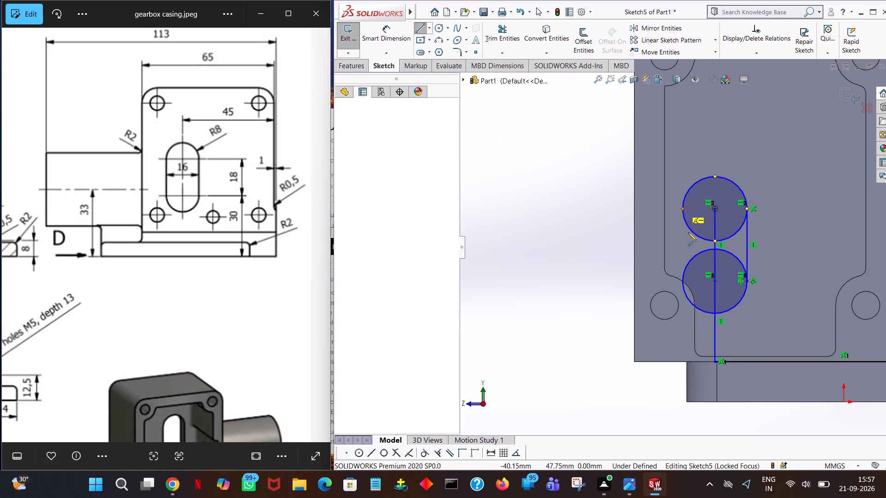
{"action": "left_click", "coordinate": [683, 282]}
{"action": "right_click", "coordinate": [683, 282]}
{"action": "left_click", "coordinate": [701, 287]}
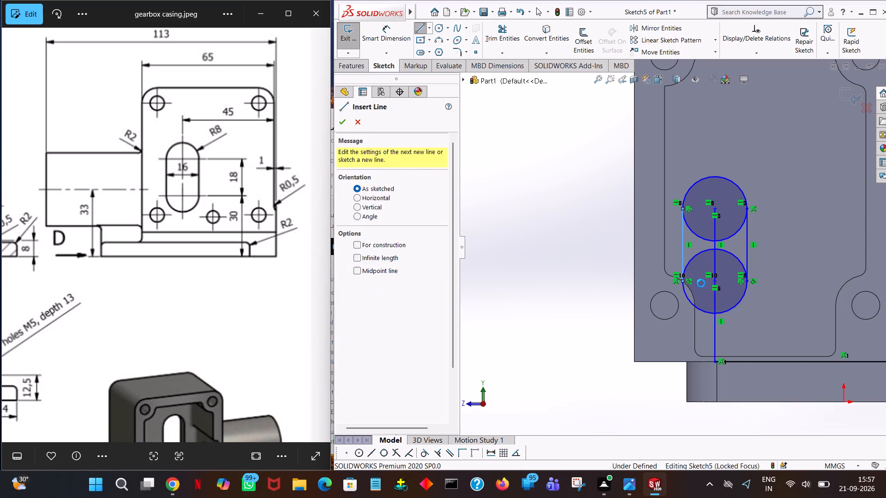
Trim the circles' inner arcs and all centre and locating lines, leaving only the closed slot outline.
{"action": "left_click", "coordinate": [516, 44]}
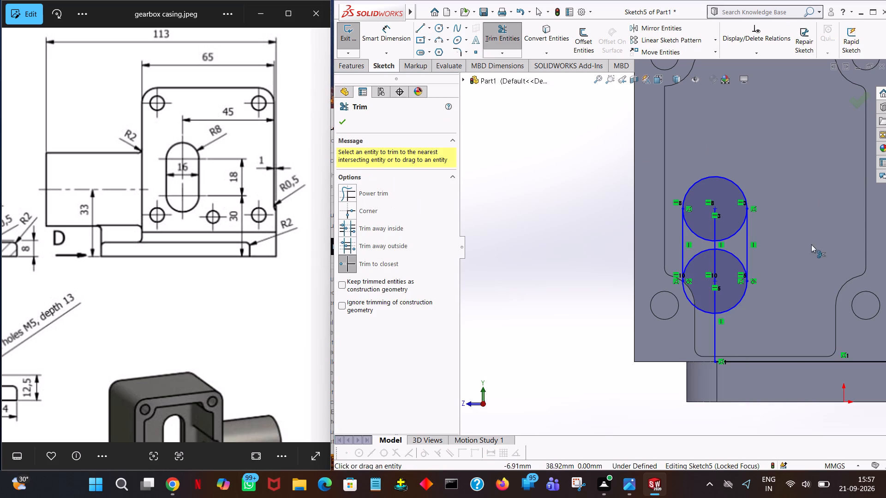
{"action": "left_click", "coordinate": [732, 233]}
{"action": "left_click", "coordinate": [711, 239]}
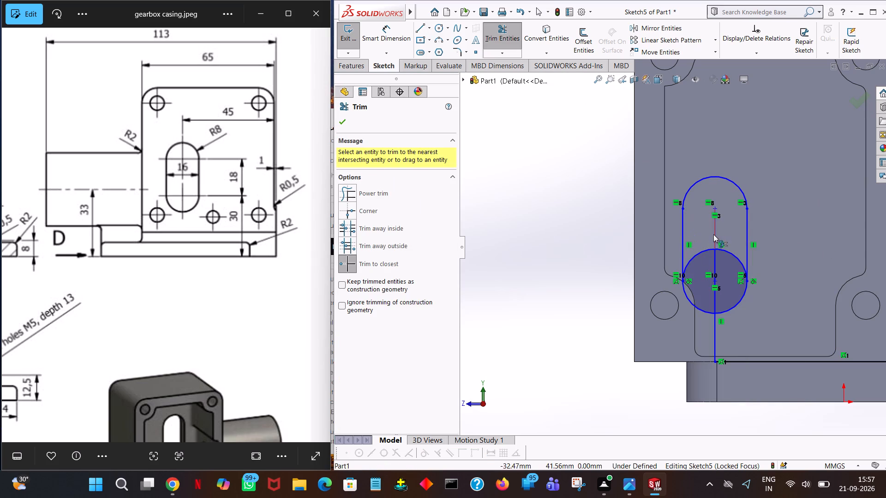
{"action": "left_click", "coordinate": [716, 232]}
{"action": "left_click", "coordinate": [715, 250]}
{"action": "left_click", "coordinate": [716, 246]}
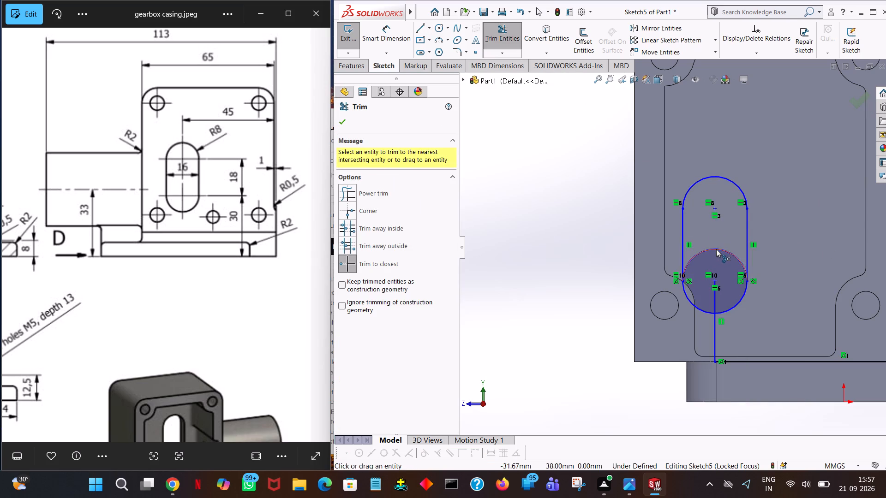
{"action": "left_click", "coordinate": [716, 250]}
{"action": "left_click", "coordinate": [716, 297]}
{"action": "left_click", "coordinate": [717, 326]}
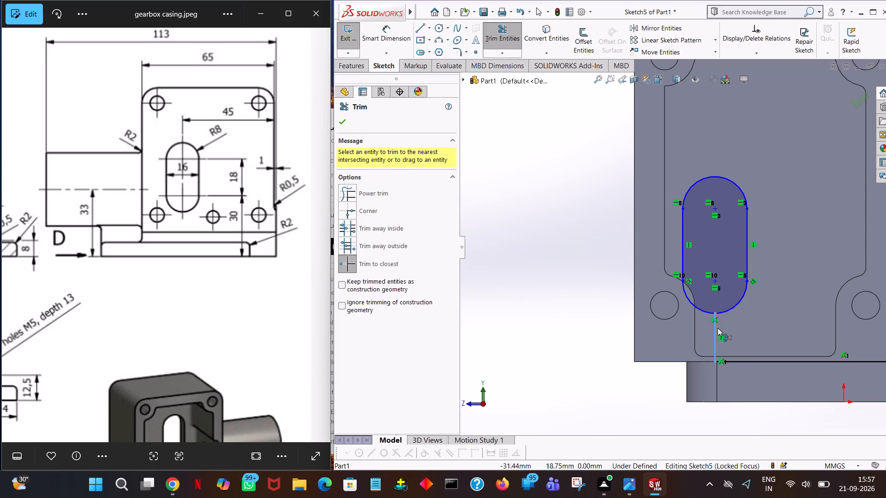
{"action": "left_click", "coordinate": [735, 362]}
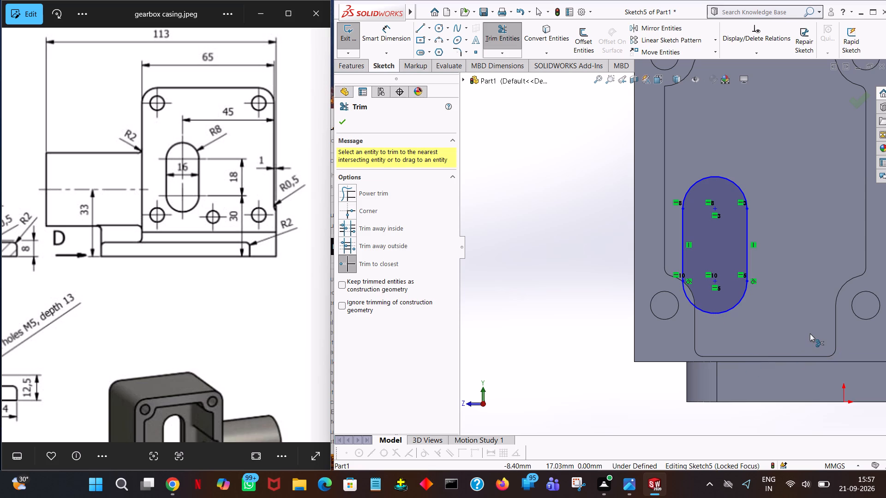
{"action": "scroll", "coordinate": [847, 260], "scroll_direction": "up", "scroll_amount": 6, "text": "ctrl"}
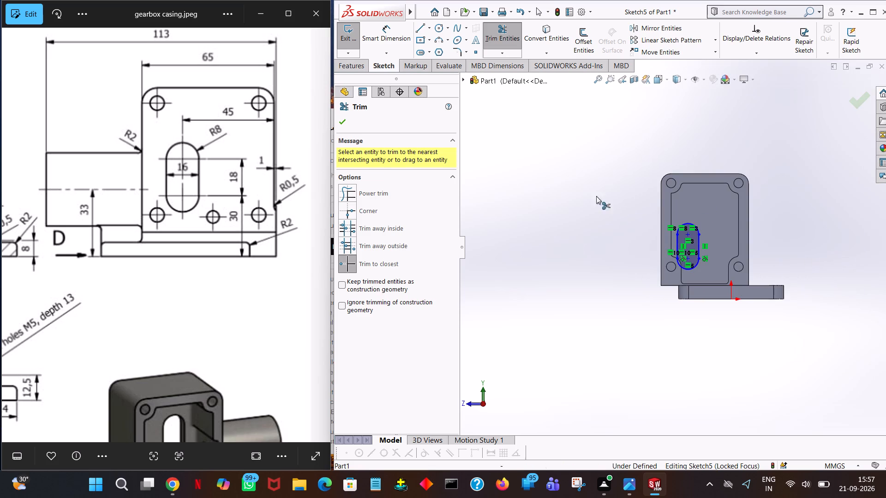
{"action": "left_click", "coordinate": [341, 124]}
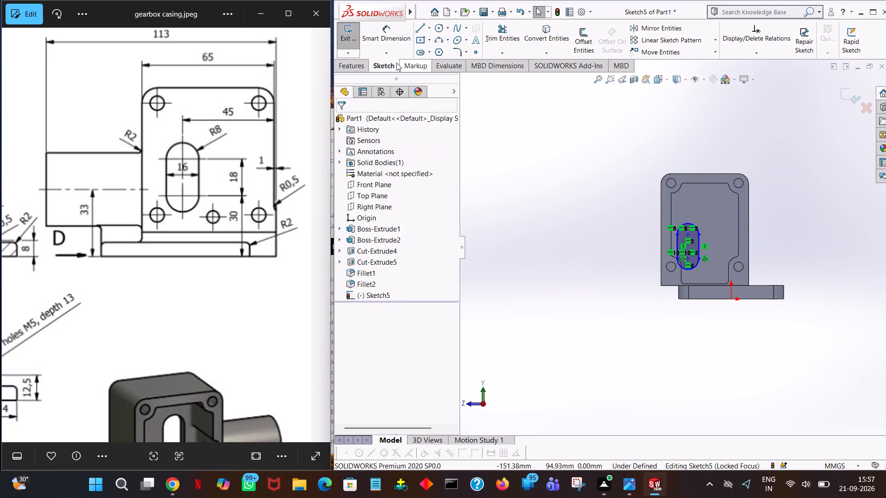
Cut-extrude the slot profile through the casing's back wall with a blind depth of 40 mm.
{"action": "left_click", "coordinate": [349, 65]}
{"action": "left_click", "coordinate": [491, 45]}
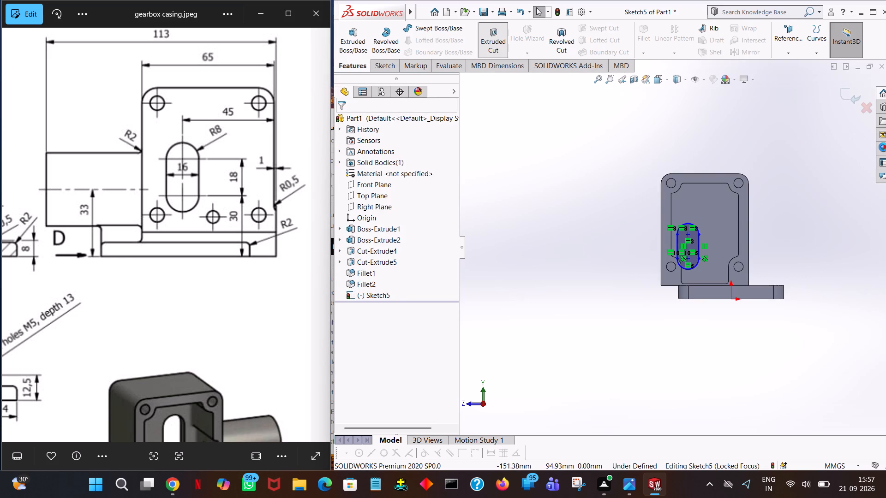
{"action": "middle_click_drag", "start_coordinate": [795, 223], "coordinate": [712, 245]}
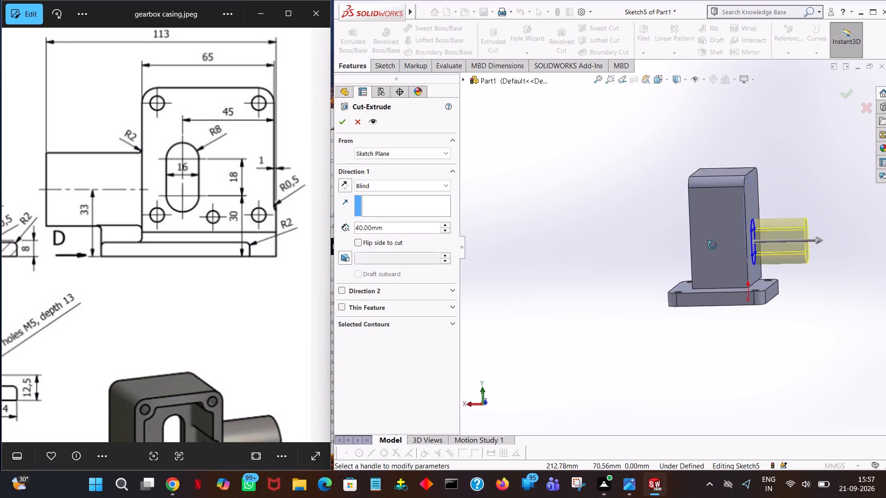
{"action": "middle_click_drag", "start_coordinate": [712, 245], "coordinate": [780, 234]}
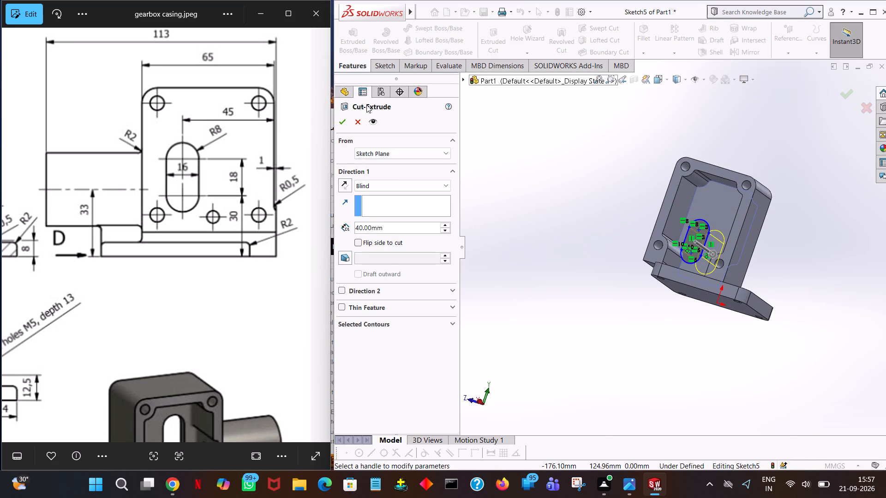
{"action": "left_click", "coordinate": [346, 118]}
{"action": "left_click", "coordinate": [571, 115]}
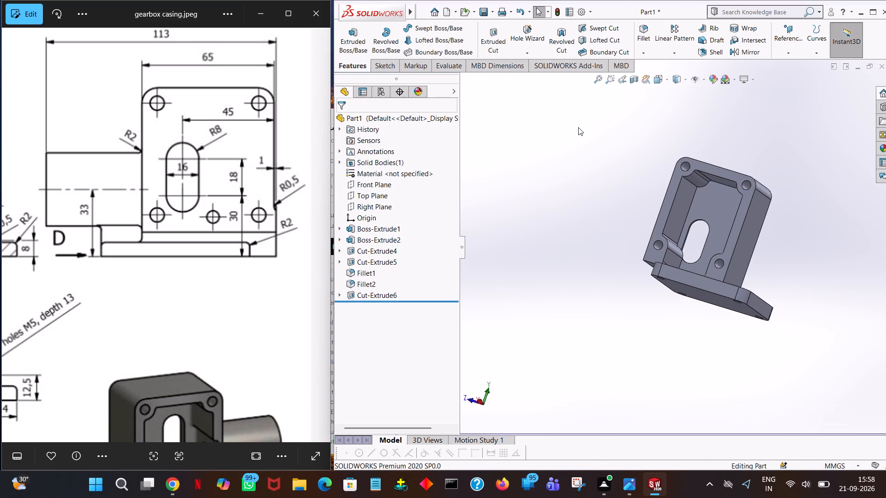
{"action": "middle_click_drag", "start_coordinate": [584, 142], "coordinate": [552, 200]}
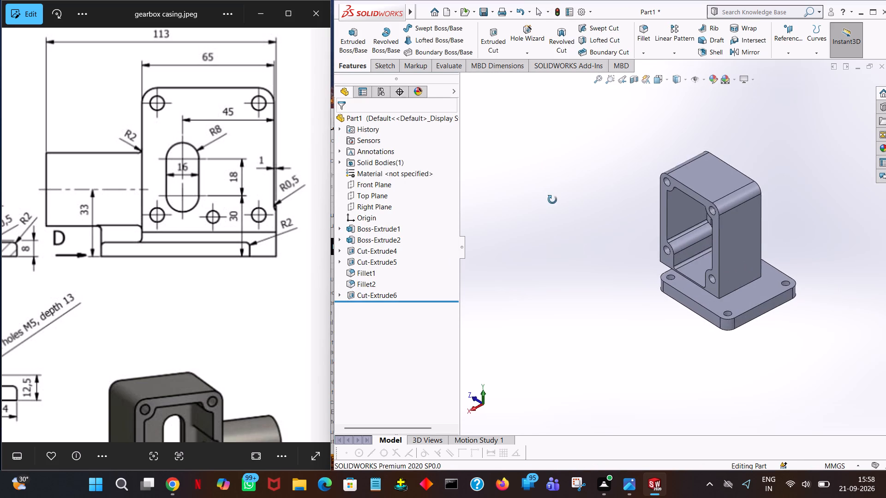
Compare the casing's slot and cavity with the drawing's side view and shaded 3D view.
{"action": "middle_click_drag", "start_coordinate": [552, 200], "coordinate": [568, 185]}
{"action": "middle_click_drag", "start_coordinate": [184, 349], "coordinate": [179, 277]}
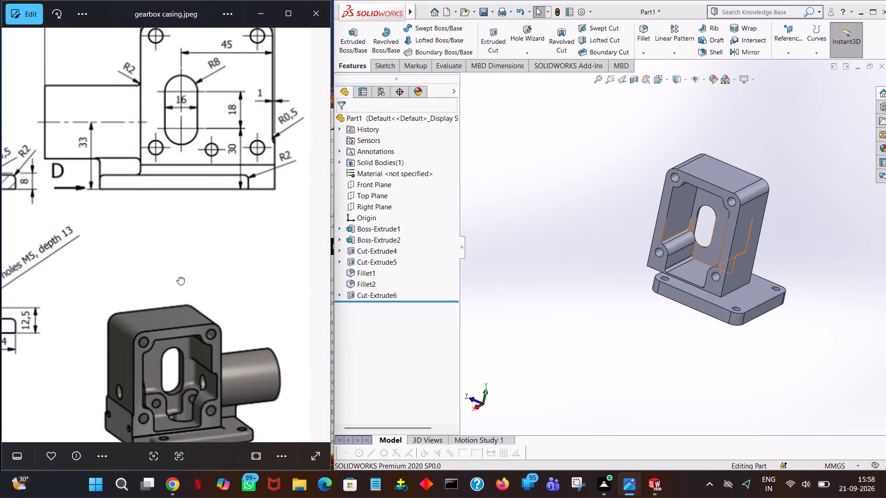
{"action": "middle_click_drag", "start_coordinate": [179, 277], "coordinate": [177, 243]}
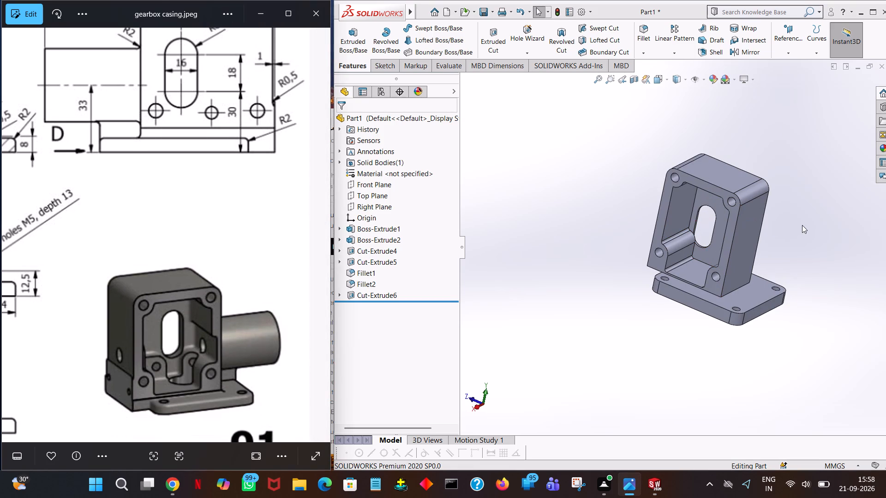
{"action": "middle_click_drag", "start_coordinate": [791, 220], "coordinate": [812, 185]}
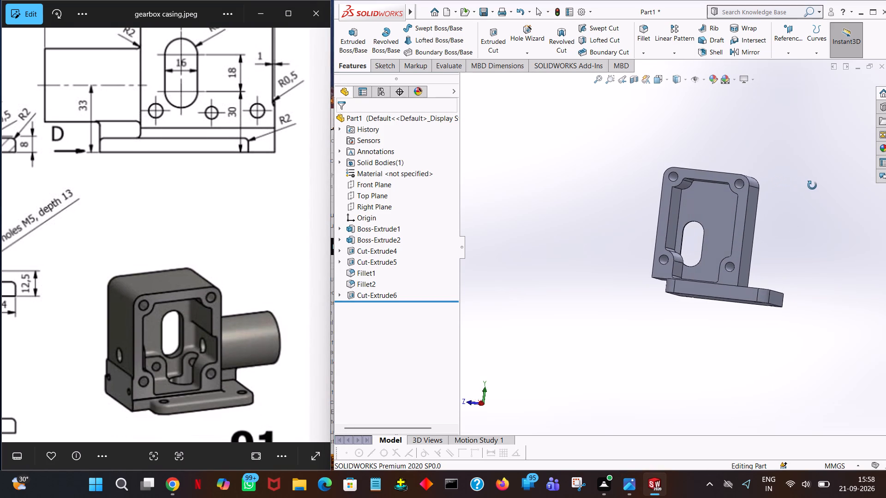
{"action": "middle_click_drag", "start_coordinate": [812, 185], "coordinate": [811, 184]}
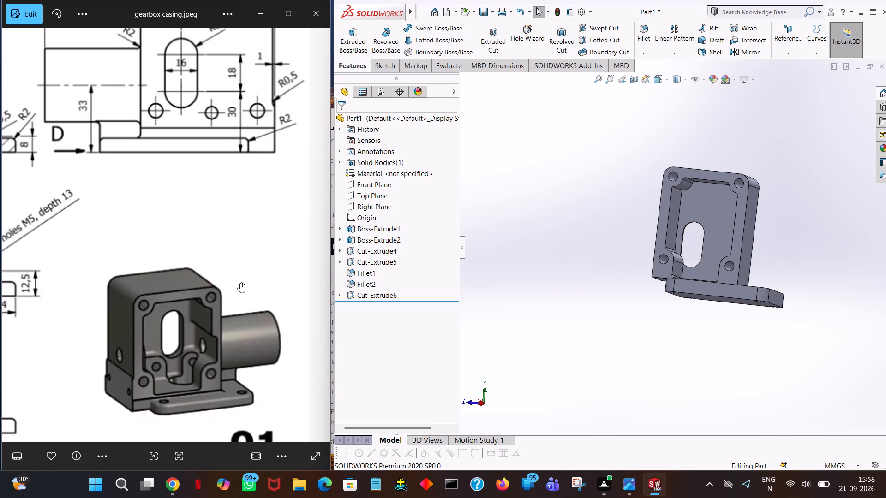
{"action": "middle_click_drag", "start_coordinate": [218, 195], "coordinate": [219, 271]}
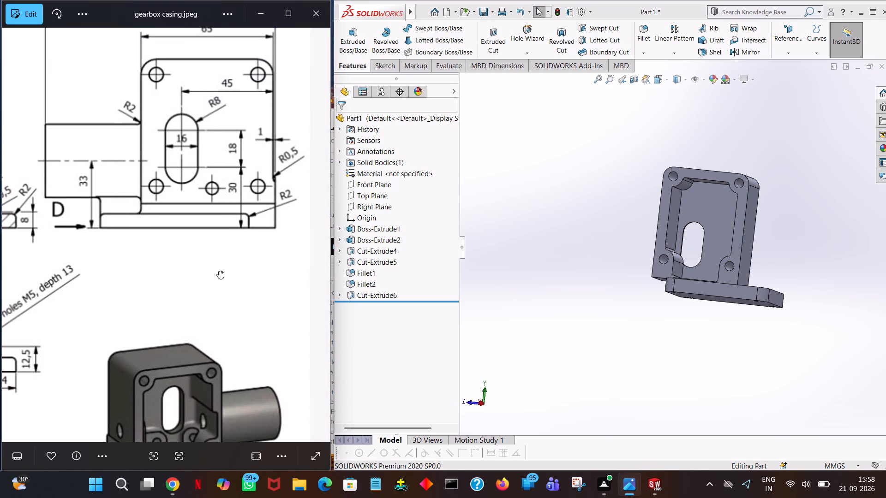
{"action": "middle_click_drag", "start_coordinate": [219, 271], "coordinate": [210, 188]}
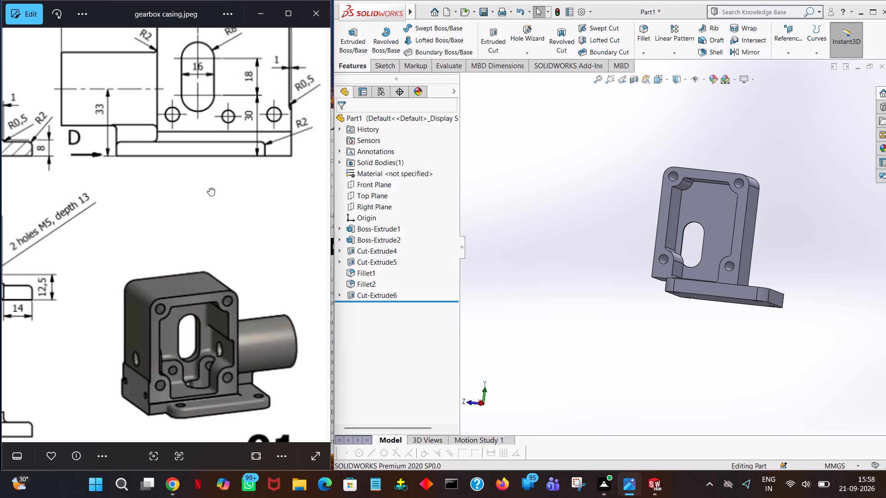
{"action": "middle_click_drag", "start_coordinate": [210, 188], "coordinate": [203, 161]}
{"action": "middle_click", "coordinate": [195, 134]}
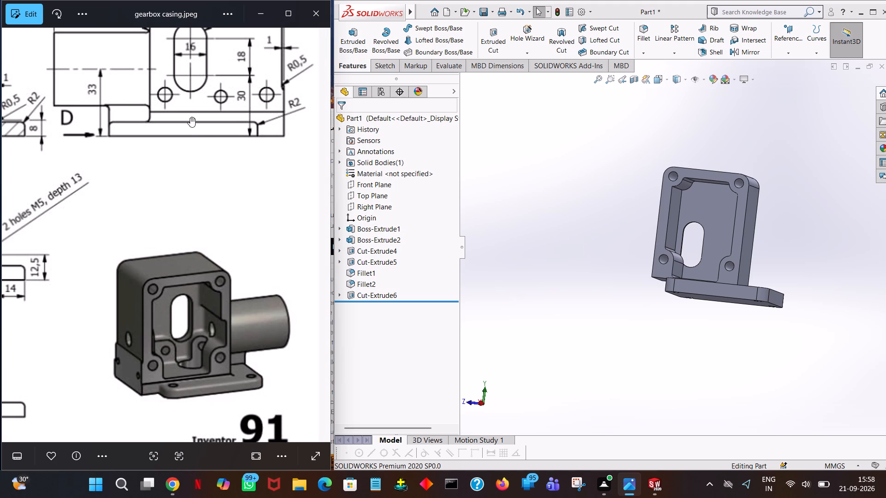
{"action": "middle_click", "coordinate": [405, 372]}
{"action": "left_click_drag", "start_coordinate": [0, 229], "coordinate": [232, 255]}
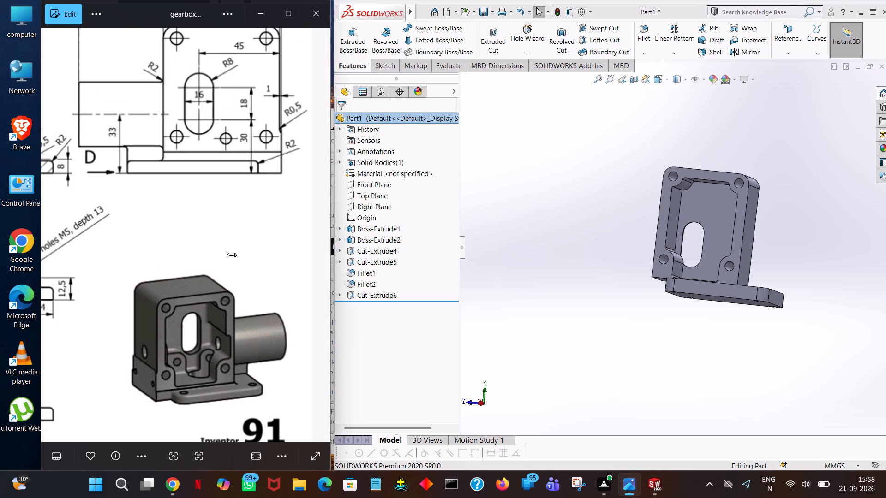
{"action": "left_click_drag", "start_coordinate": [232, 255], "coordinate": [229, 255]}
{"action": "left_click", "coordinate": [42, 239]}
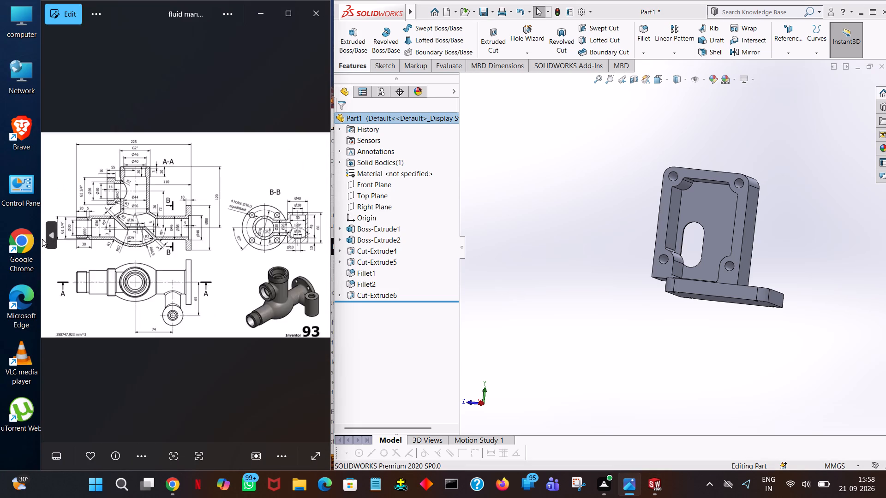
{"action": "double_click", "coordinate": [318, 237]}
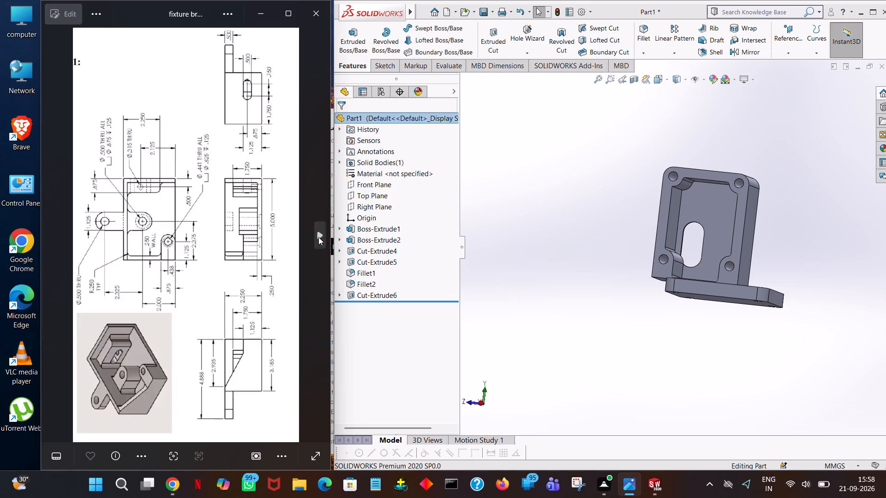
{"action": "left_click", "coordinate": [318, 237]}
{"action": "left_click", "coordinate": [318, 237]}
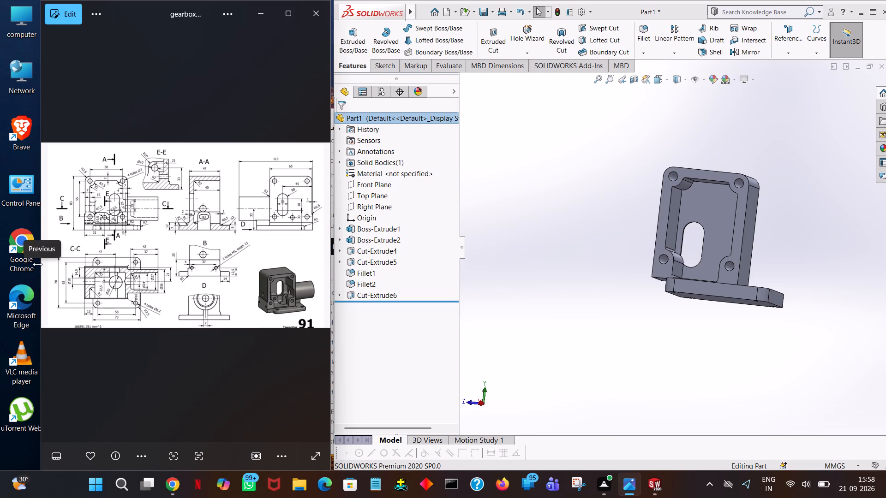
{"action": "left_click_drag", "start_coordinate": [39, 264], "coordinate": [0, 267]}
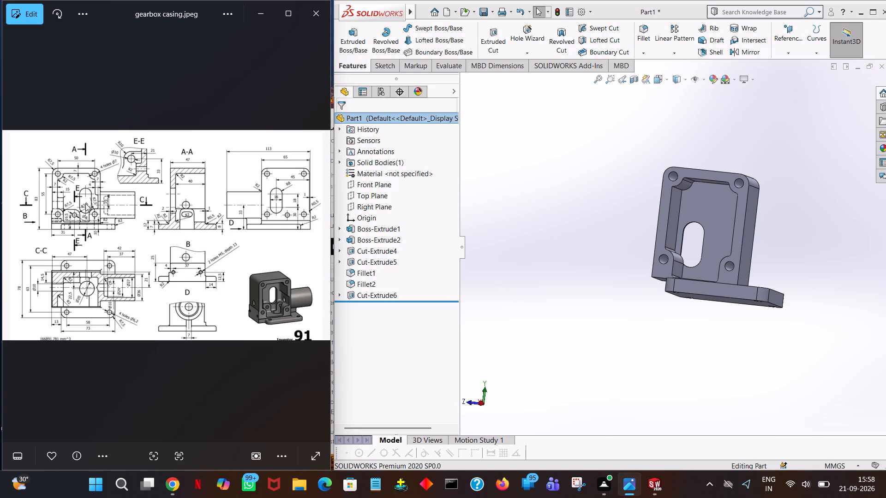
Examine the drawing's front, section and side views against the model to check the slot's position and orientation.
{"action": "scroll", "coordinate": [85, 203], "scroll_direction": "down", "scroll_amount": 6, "text": "ctrl"}
{"action": "scroll", "coordinate": [88, 203], "scroll_direction": "up", "scroll_amount": 15, "text": "ctrl"}
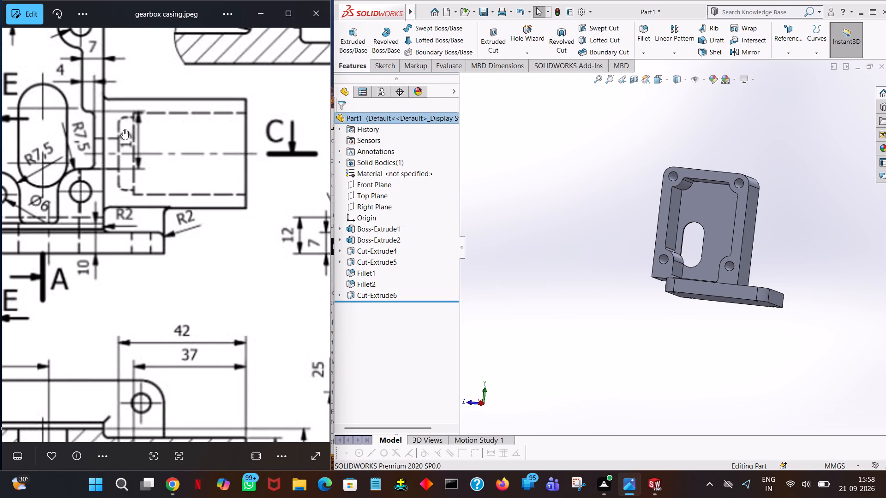
{"action": "left_click_drag", "start_coordinate": [110, 166], "coordinate": [184, 203]}
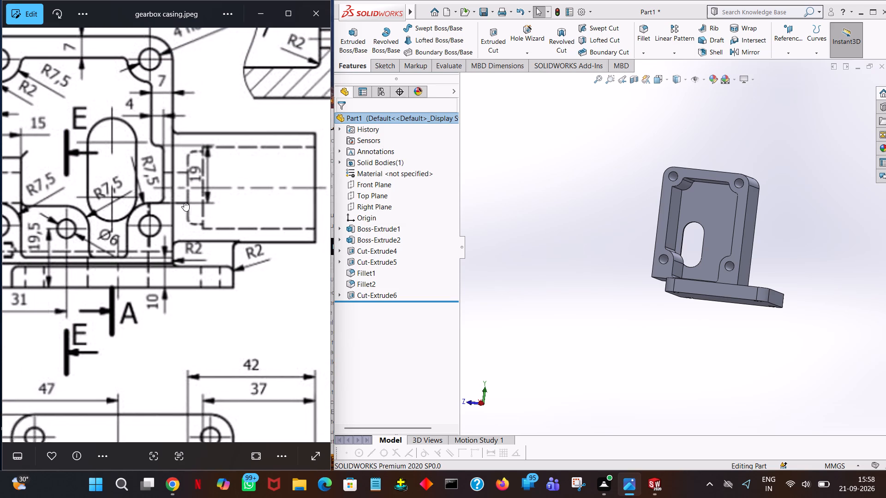
{"action": "left_click_drag", "start_coordinate": [184, 203], "coordinate": [204, 223]}
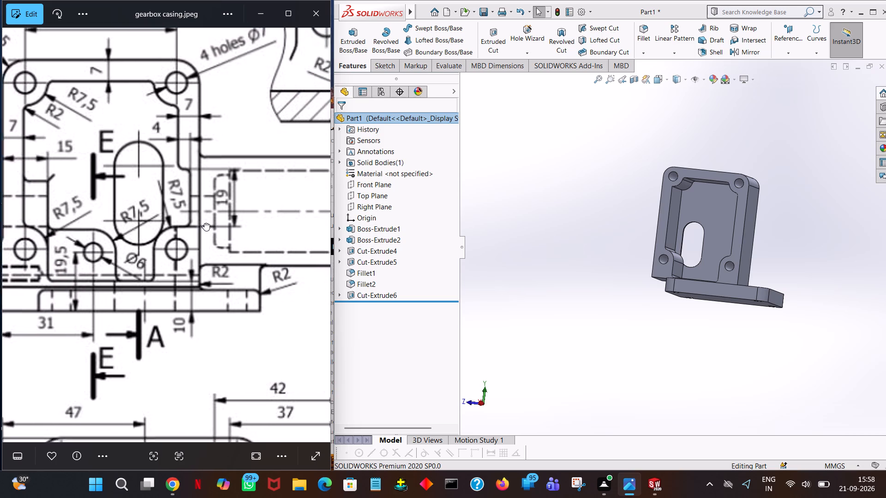
{"action": "left_click_drag", "start_coordinate": [204, 223], "coordinate": [194, 198]}
{"action": "scroll", "coordinate": [194, 198], "scroll_direction": "down", "scroll_amount": 4, "text": "ctrl"}
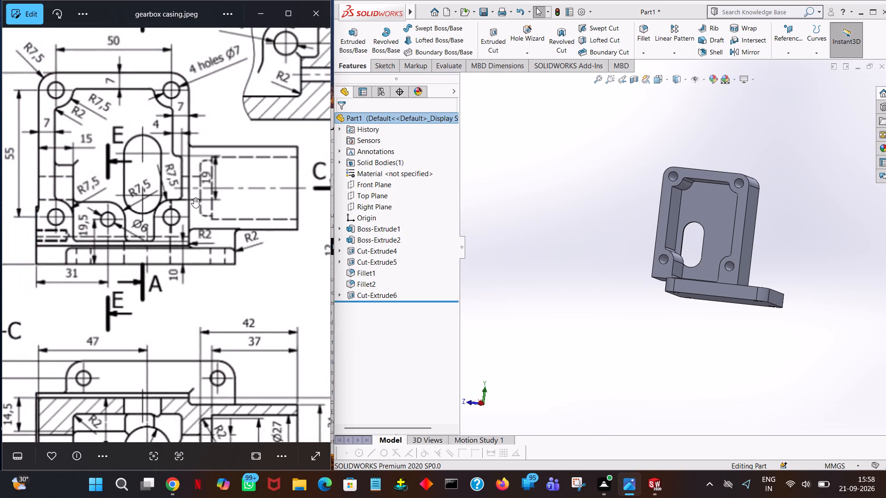
{"action": "scroll", "coordinate": [194, 198], "scroll_direction": "up", "scroll_amount": 1, "text": "ctrl"}
{"action": "scroll", "coordinate": [194, 198], "scroll_direction": "down", "scroll_amount": 4, "text": "ctrl"}
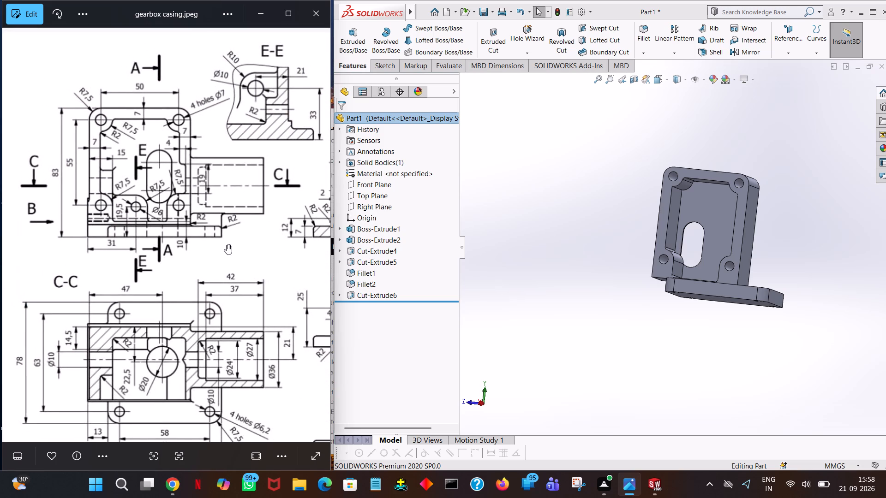
{"action": "left_click_drag", "start_coordinate": [227, 244], "coordinate": [29, 244]}
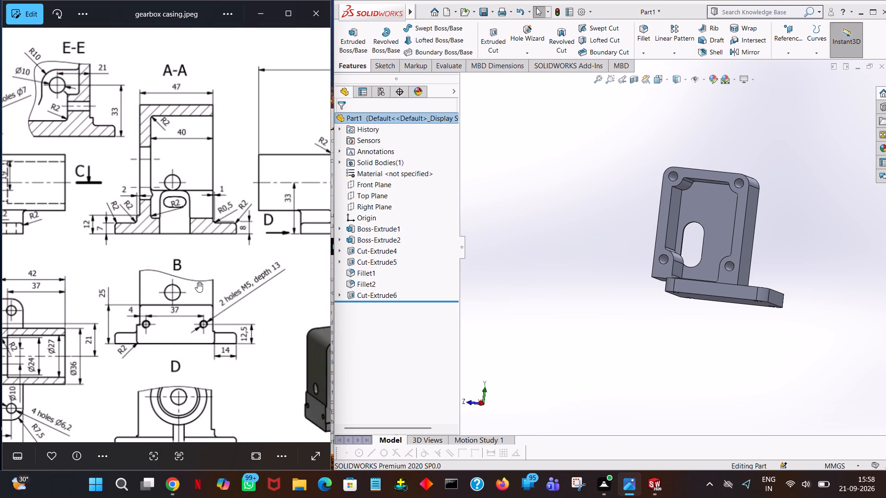
{"action": "left_click_drag", "start_coordinate": [198, 283], "coordinate": [83, 245]}
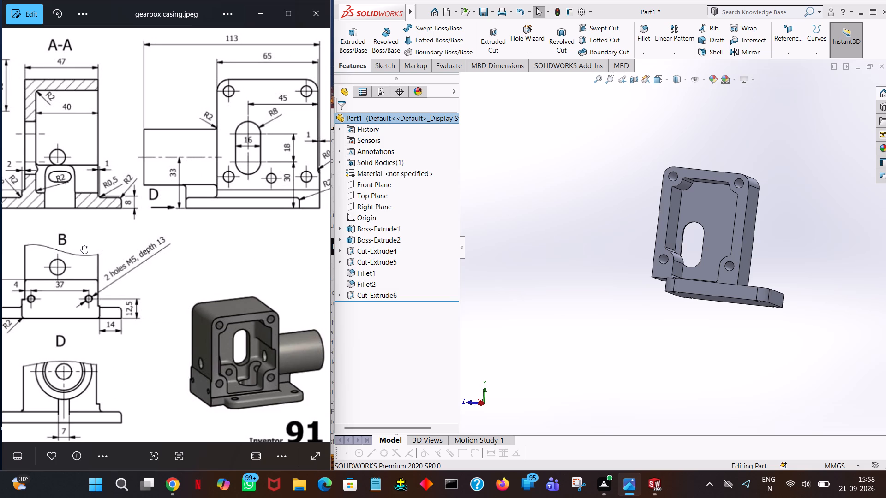
{"action": "left_click_drag", "start_coordinate": [83, 245], "coordinate": [100, 259]}
{"action": "middle_click_drag", "start_coordinate": [585, 301], "coordinate": [589, 312]}
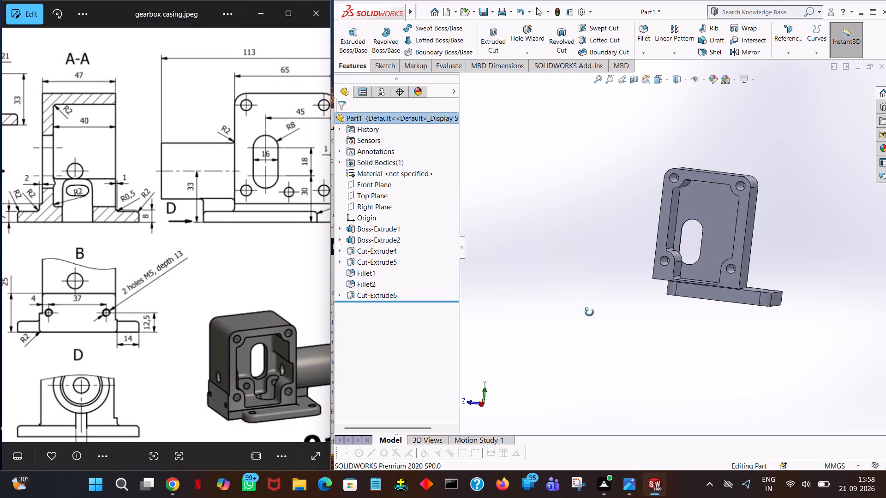
{"action": "middle_click_drag", "start_coordinate": [589, 312], "coordinate": [597, 348]}
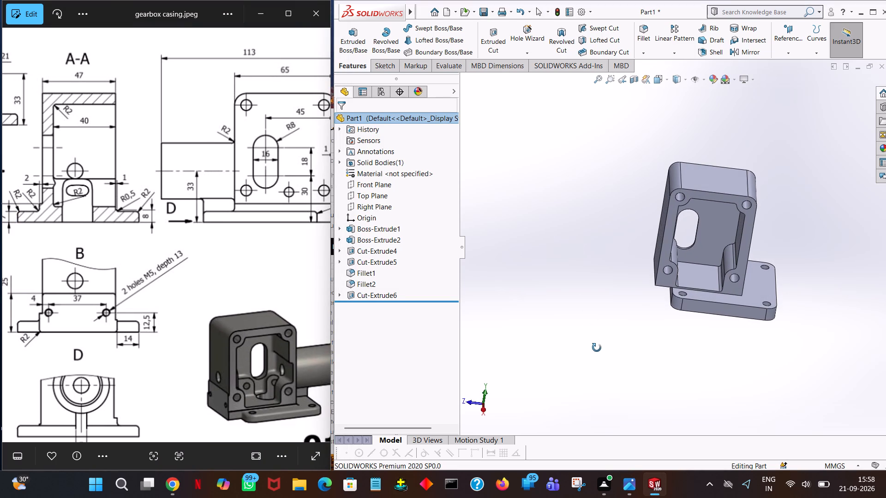
{"action": "middle_click_drag", "start_coordinate": [597, 348], "coordinate": [598, 321]}
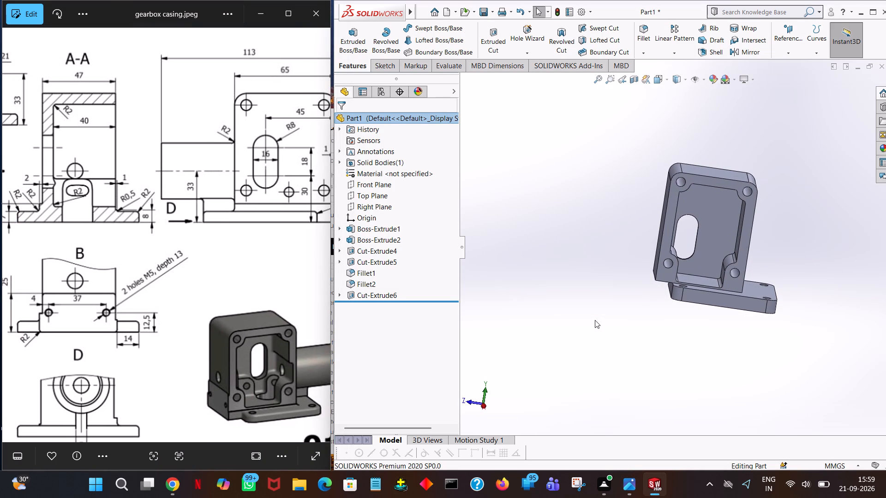
{"action": "middle_click_drag", "start_coordinate": [578, 309], "coordinate": [570, 309]}
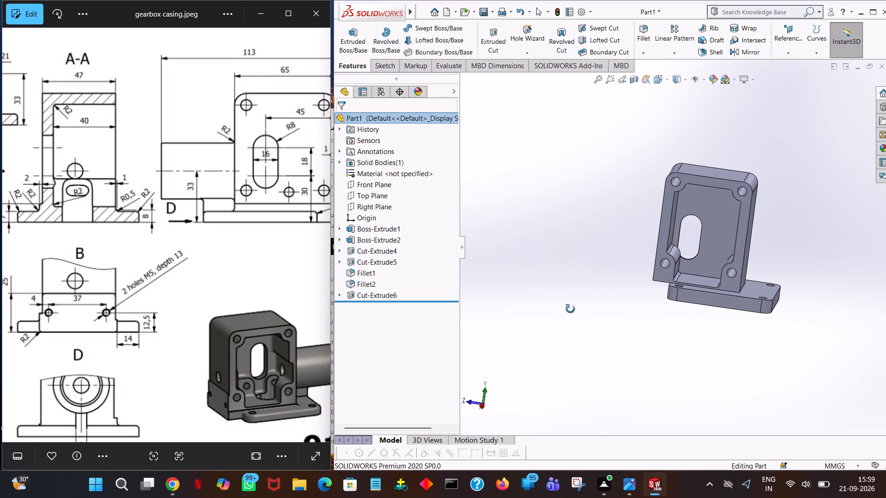
{"action": "middle_click_drag", "start_coordinate": [570, 309], "coordinate": [570, 308]}
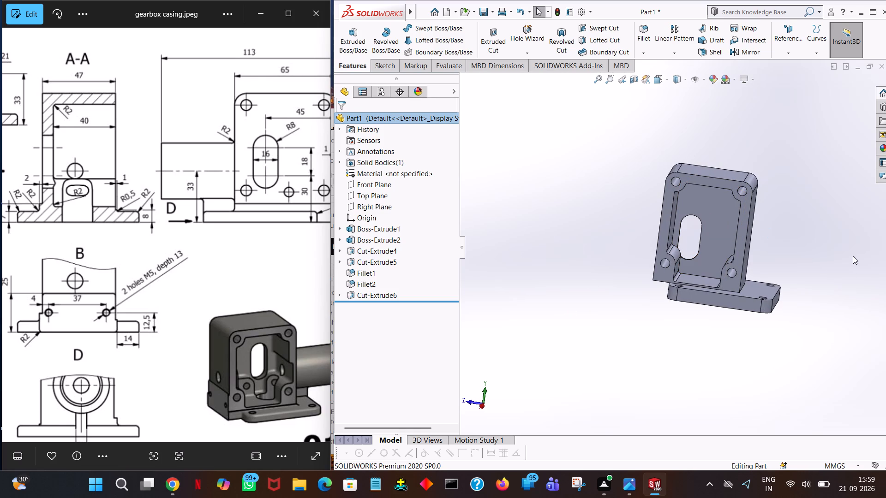
{"action": "middle_click_drag", "start_coordinate": [837, 256], "coordinate": [835, 244]}
{"action": "middle_click_drag", "start_coordinate": [838, 245], "coordinate": [846, 252]}
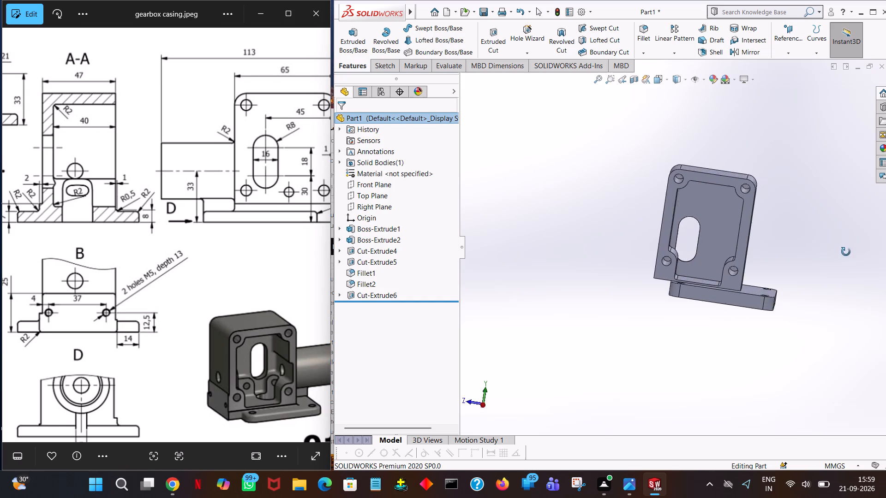
{"action": "middle_click_drag", "start_coordinate": [846, 252], "coordinate": [849, 254]}
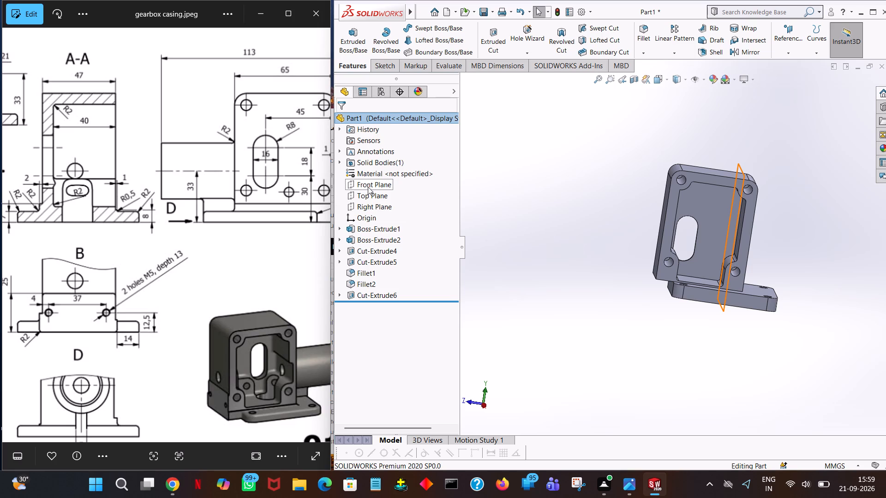
Undo the slot cut and its sketch edits back to the lower circle and its locating lines.
{"action": "triple_click", "coordinate": [520, 9]}
{"action": "triple_click", "coordinate": [520, 9]}
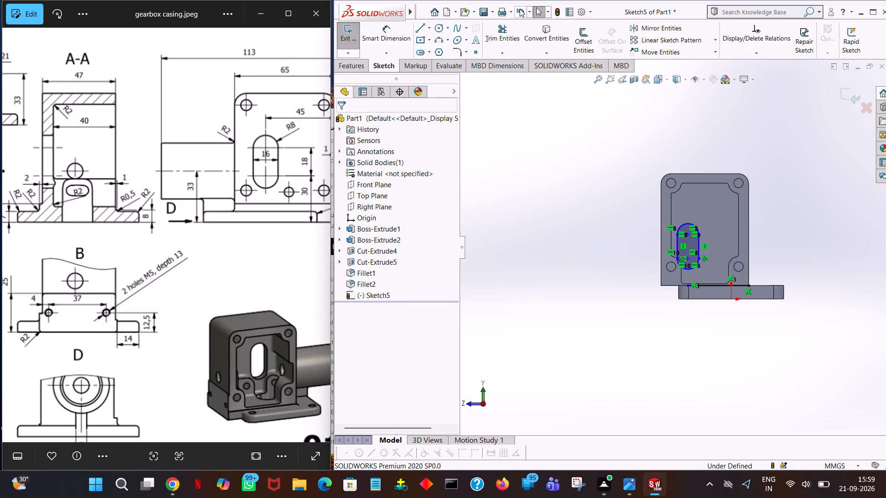
{"action": "triple_click", "coordinate": [520, 9]}
{"action": "left_click", "coordinate": [520, 9]}
{"action": "triple_click", "coordinate": [520, 9]}
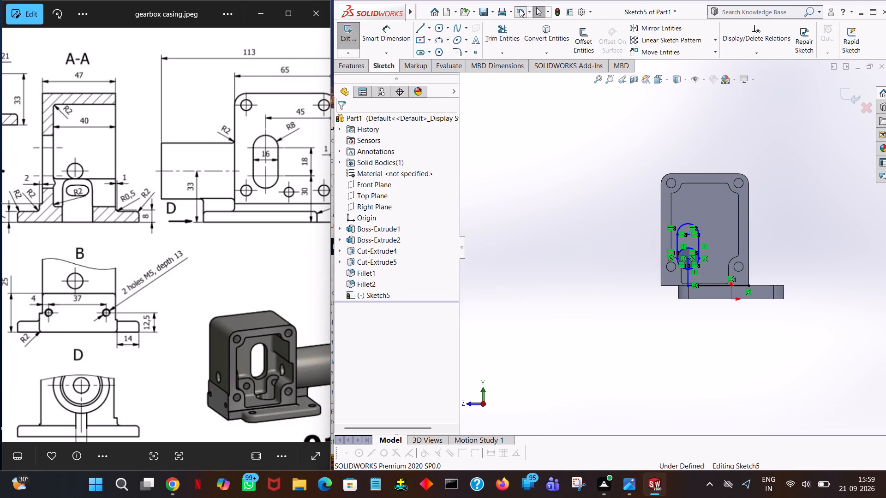
{"action": "triple_click", "coordinate": [520, 9]}
{"action": "triple_click", "coordinate": [520, 9]}
{"action": "triple_click", "coordinate": [520, 9]}
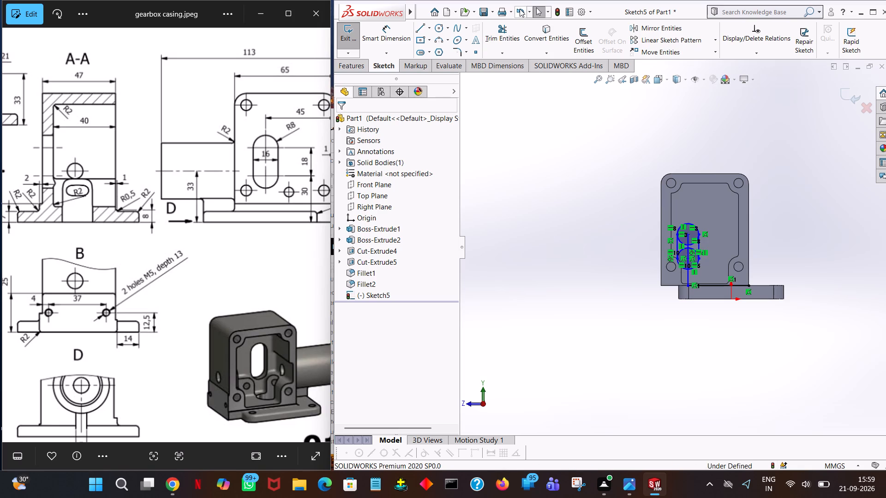
{"action": "triple_click", "coordinate": [520, 9]}
{"action": "triple_click", "coordinate": [520, 9]}
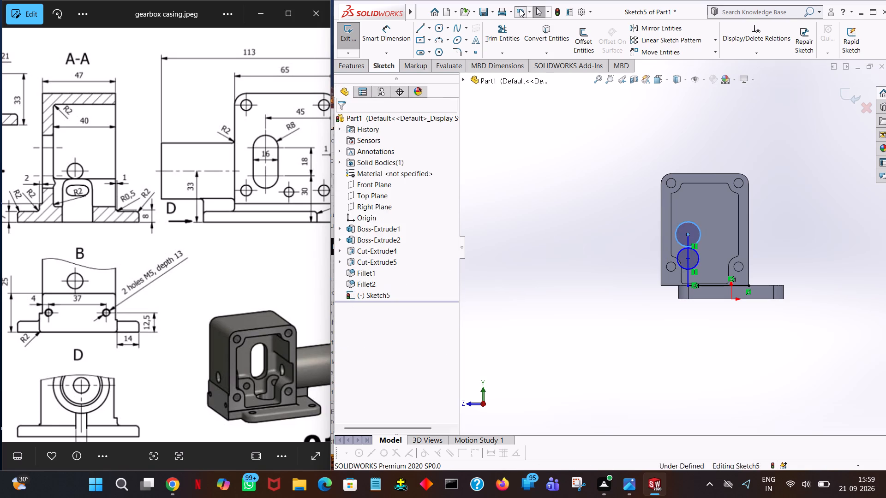
{"action": "triple_click", "coordinate": [520, 9]}
{"action": "triple_click", "coordinate": [520, 9]}
{"action": "triple_click", "coordinate": [520, 9]}
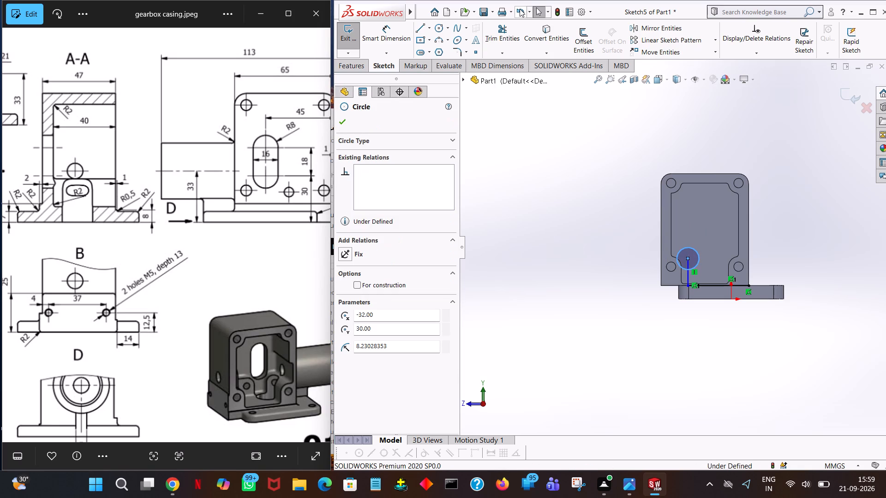
{"action": "left_click", "coordinate": [520, 9]}
Trim away the remaining circle and its vertical and horizontal locating lines, emptying the slot sketch.
{"action": "left_click", "coordinate": [497, 40]}
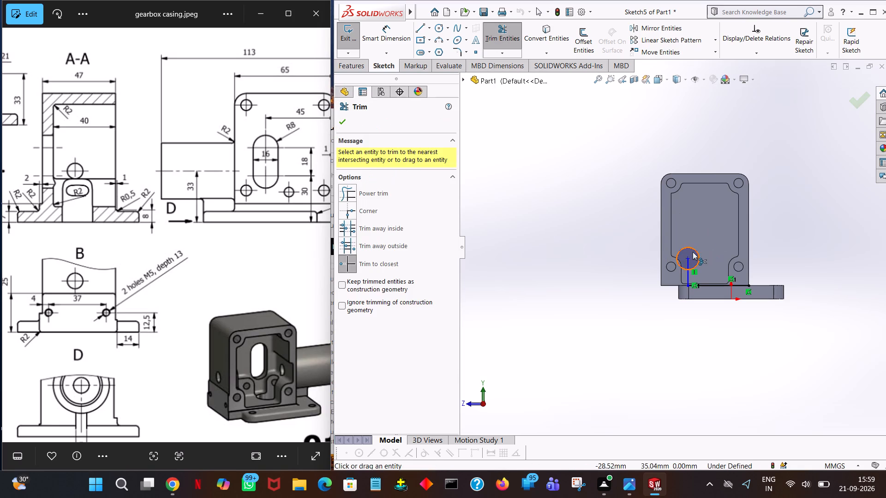
{"action": "left_click", "coordinate": [691, 252]}
{"action": "left_click", "coordinate": [696, 264]}
{"action": "left_click", "coordinate": [687, 275]}
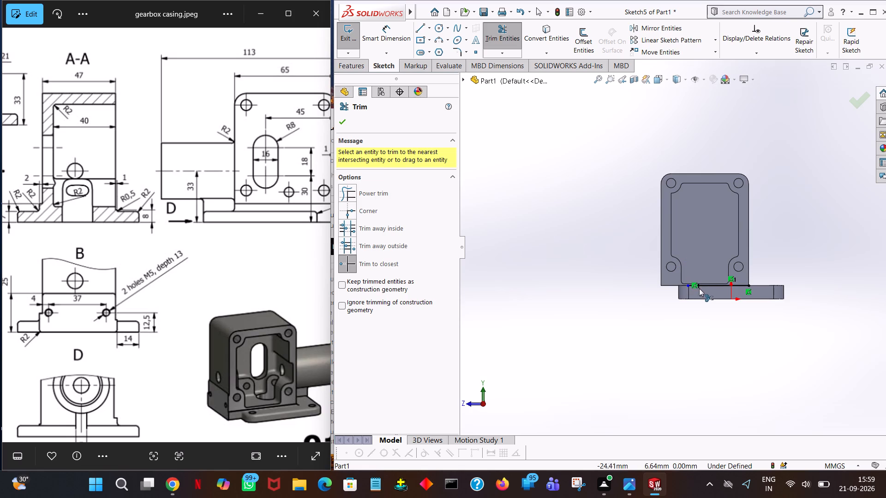
{"action": "left_click", "coordinate": [709, 281]}
{"action": "left_click", "coordinate": [711, 283]}
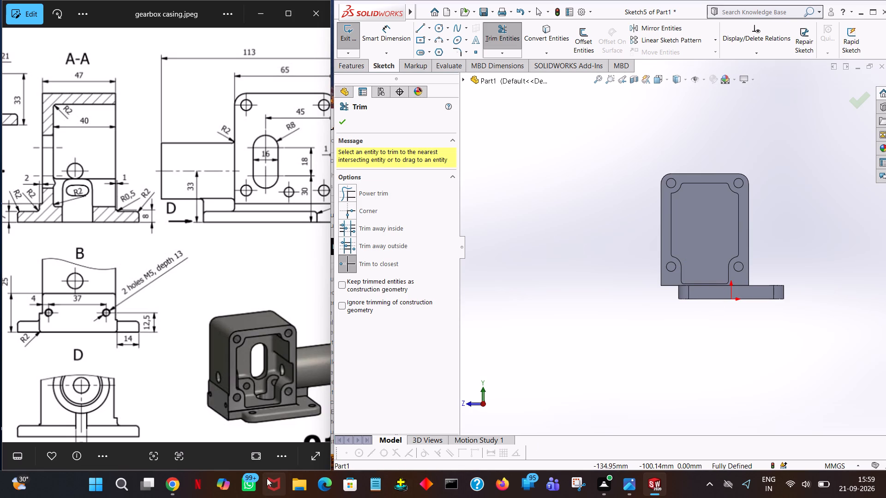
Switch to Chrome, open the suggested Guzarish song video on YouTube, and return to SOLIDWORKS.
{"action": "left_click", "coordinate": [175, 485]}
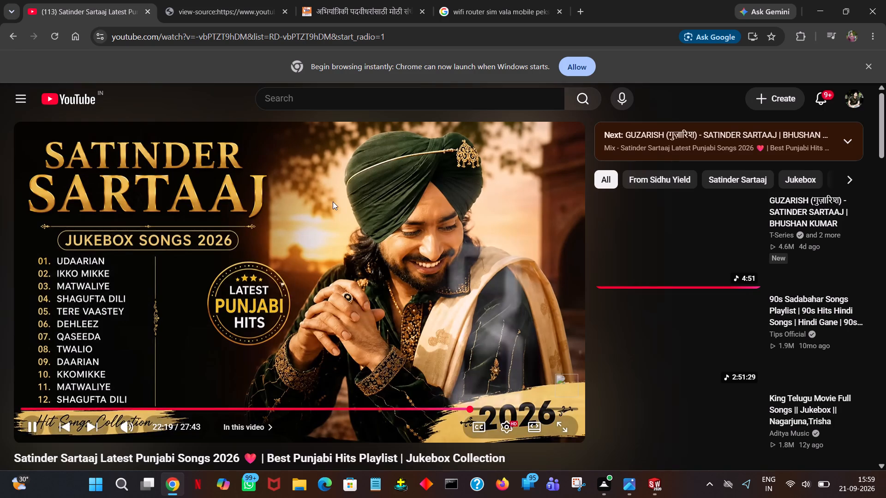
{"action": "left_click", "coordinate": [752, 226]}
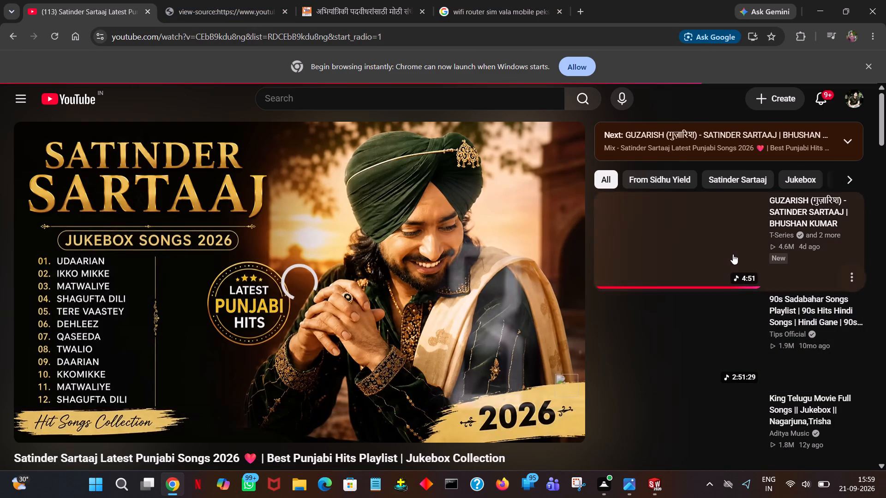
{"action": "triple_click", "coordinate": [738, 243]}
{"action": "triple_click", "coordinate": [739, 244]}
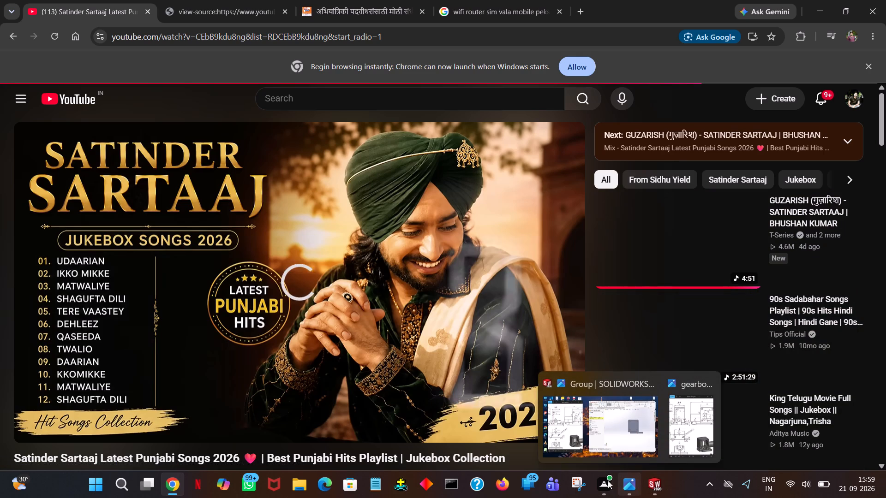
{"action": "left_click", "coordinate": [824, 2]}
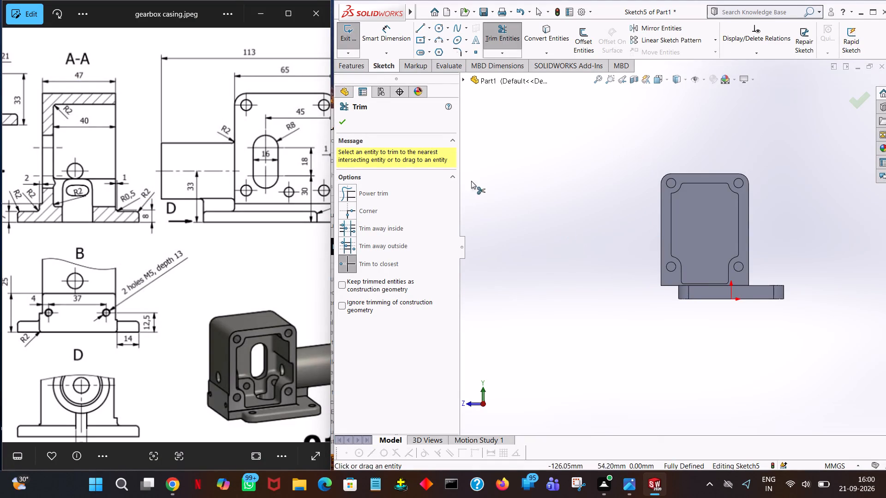
Sketch the slot's locating lines: 45 mm from the casing's lower corner along its bottom edge, and 20 mm vertically up from that end.
{"action": "left_click", "coordinate": [344, 115]}
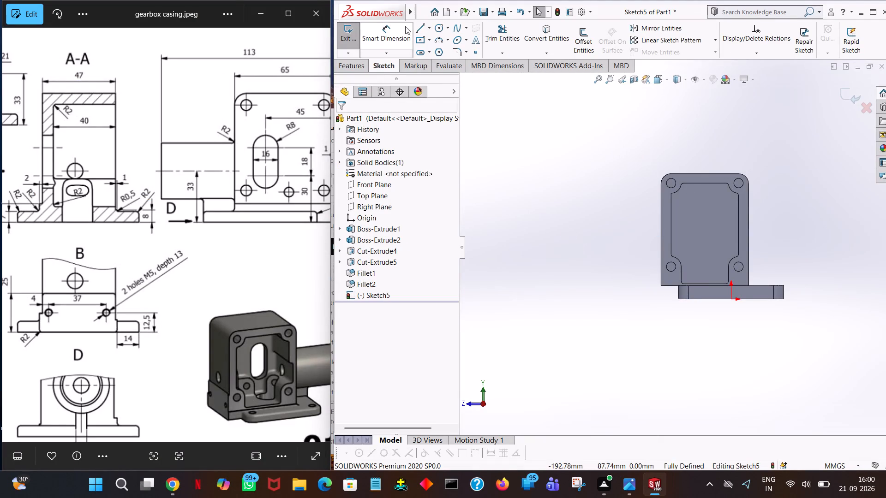
{"action": "left_click", "coordinate": [421, 27]}
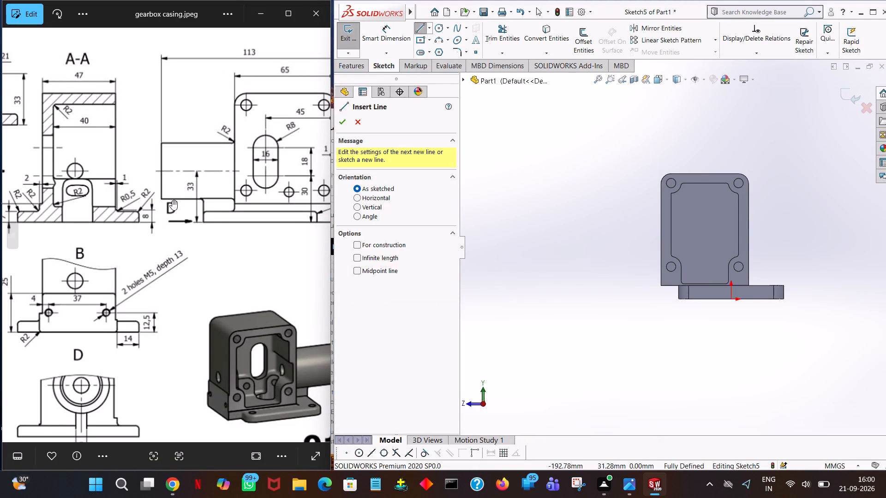
{"action": "left_click_drag", "start_coordinate": [236, 240], "coordinate": [162, 252]}
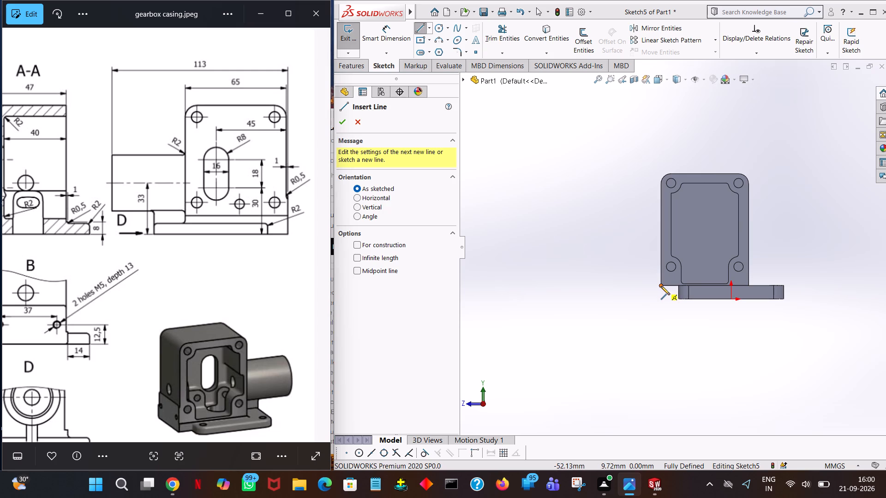
{"action": "left_click", "coordinate": [661, 286]}
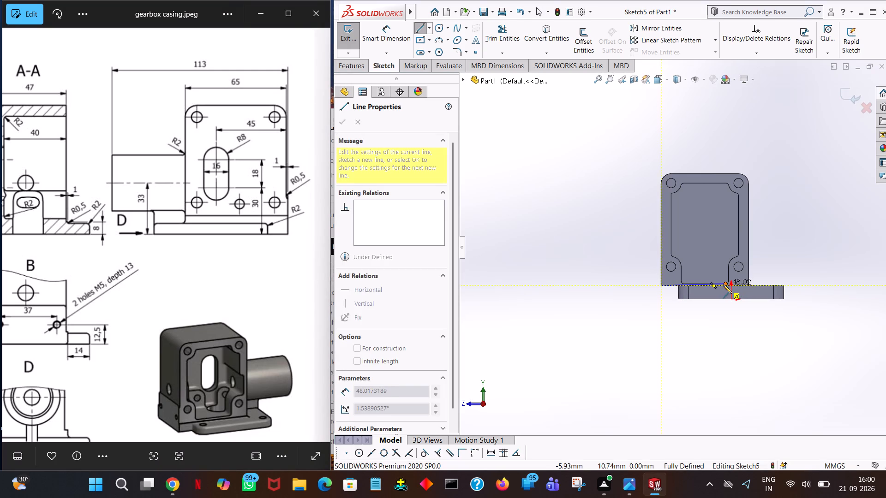
{"action": "left_click", "coordinate": [721, 283]}
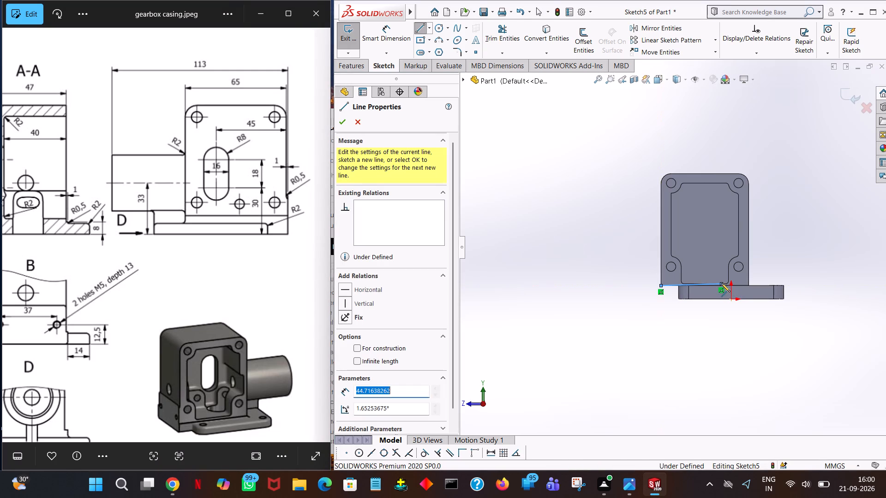
{"action": "type", "text": "45"}
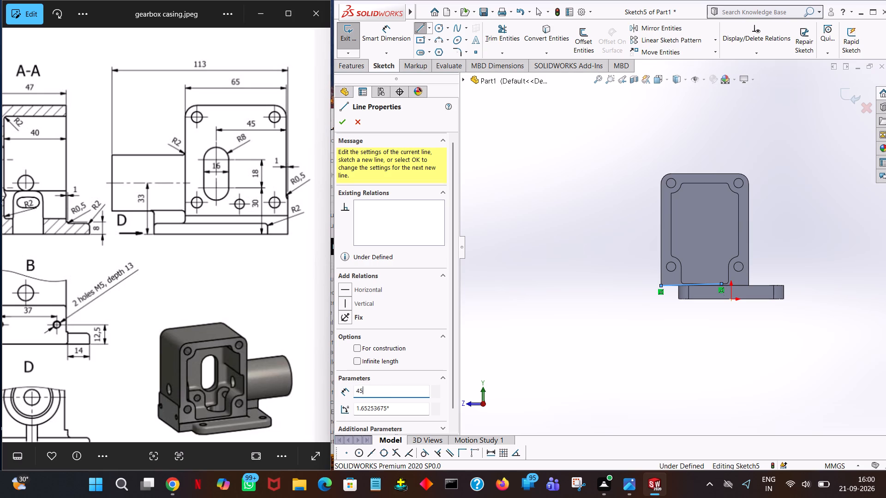
{"action": "key", "text": "Return"}
{"action": "left_click", "coordinate": [719, 238]}
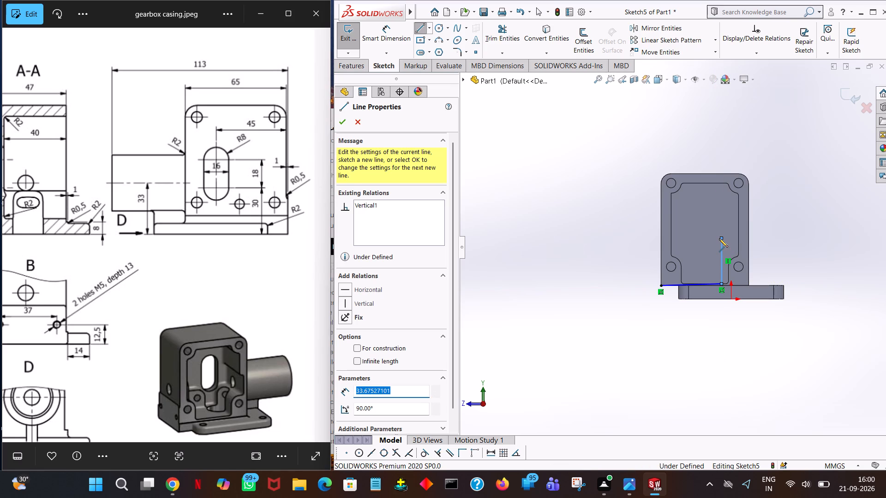
{"action": "type", "text": "20"}
{"action": "key", "text": "Return"}
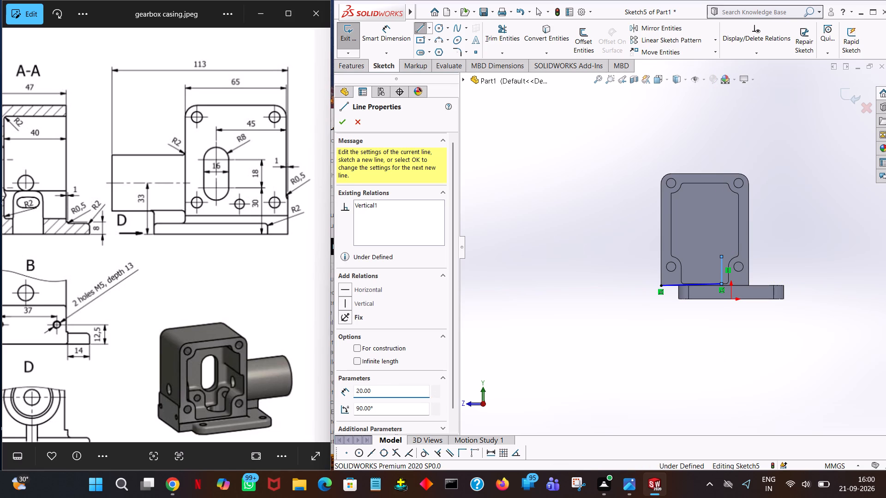
{"action": "right_click", "coordinate": [736, 241]}
{"action": "left_click", "coordinate": [753, 249]}
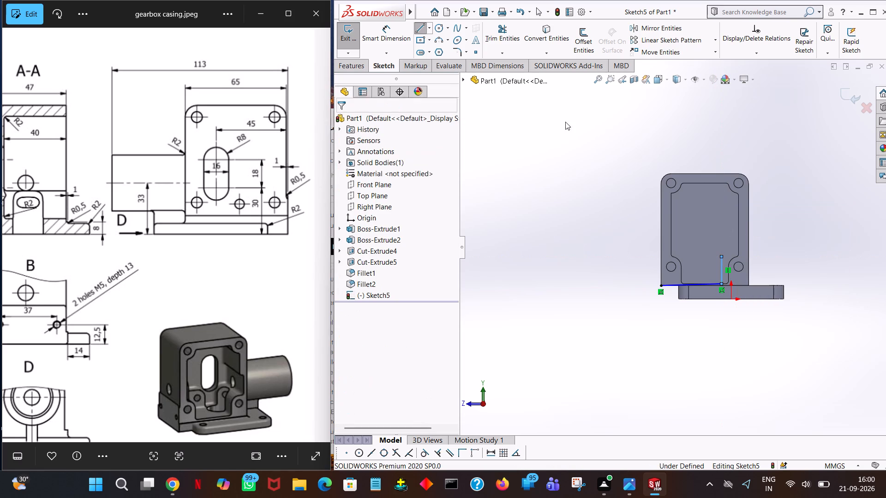
Sketch the slot's lower circle with an 8 mm radius, centred on the upper end of the 20 mm vertical line.
{"action": "left_click", "coordinate": [440, 29]}
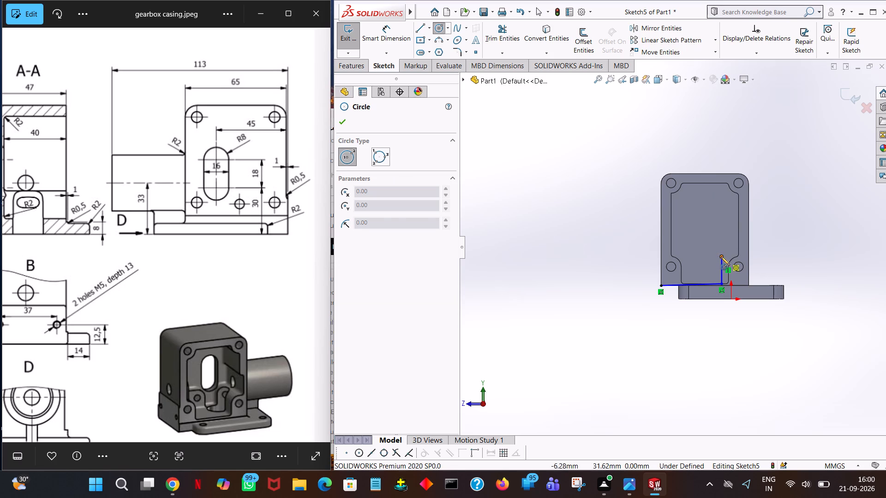
{"action": "left_click", "coordinate": [720, 256]}
{"action": "left_click", "coordinate": [720, 243]}
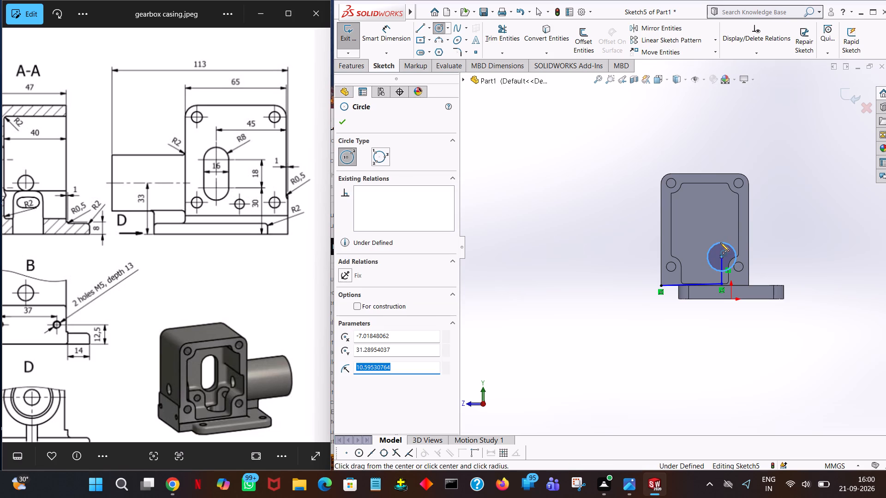
{"action": "key", "text": "8"}
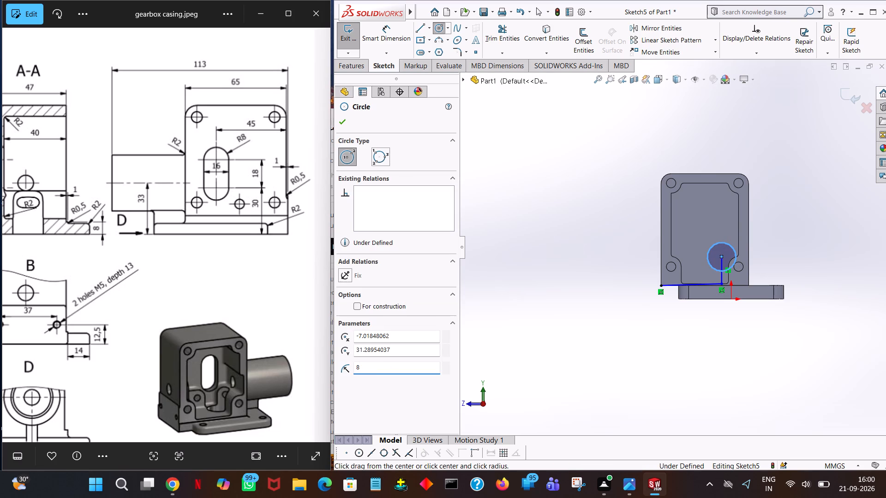
{"action": "key", "text": "Return"}
{"action": "left_click", "coordinate": [346, 119]}
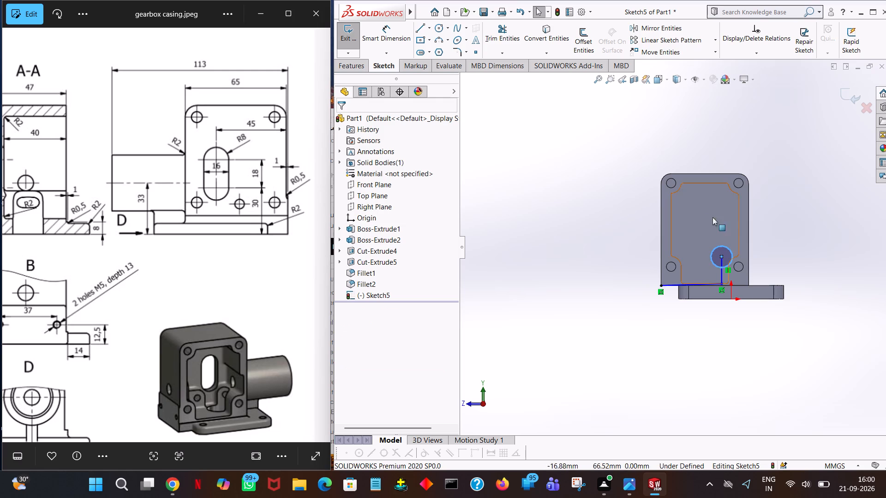
Sketch an 18 mm vertical line up from the lower circle's centre and an 8 mm radius circle centred on its upper end.
{"action": "left_click", "coordinate": [415, 24]}
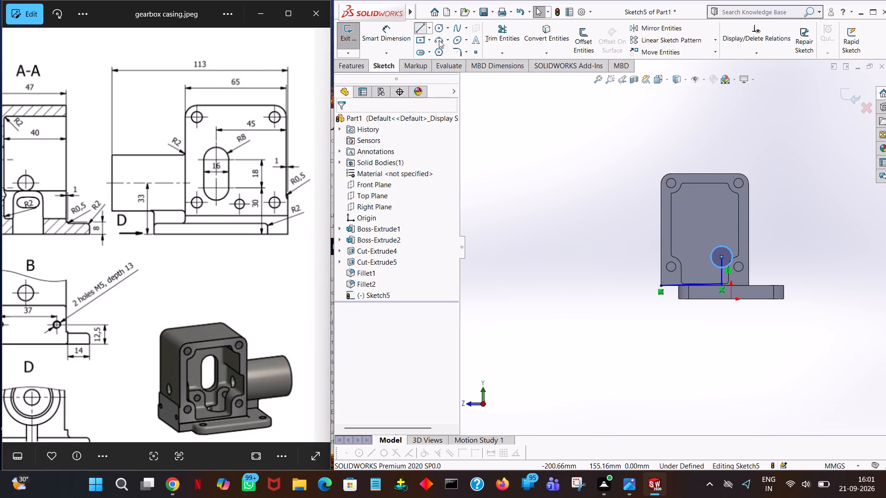
{"action": "left_click", "coordinate": [720, 256]}
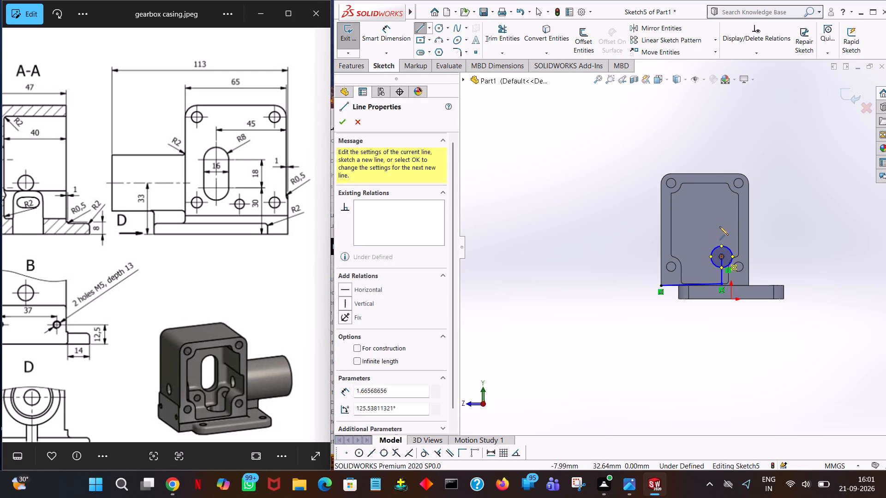
{"action": "left_click", "coordinate": [719, 226]}
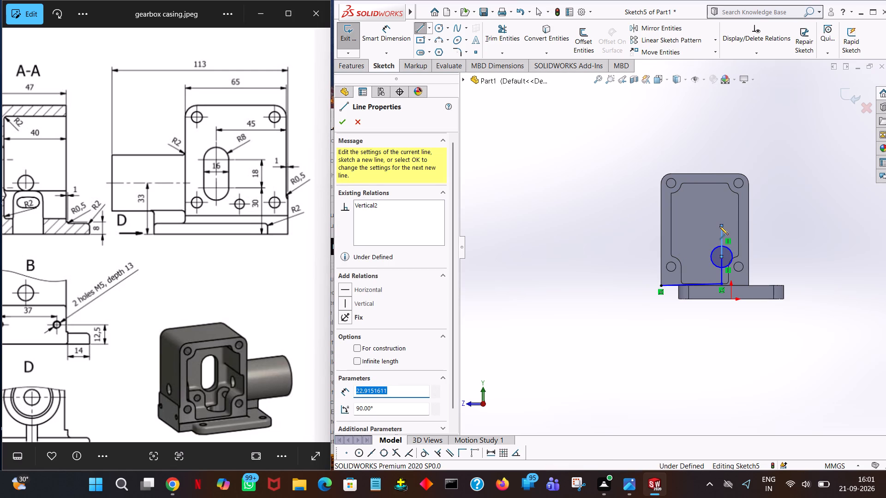
{"action": "type", "text": "18"}
{"action": "key", "text": "Return"}
{"action": "right_click", "coordinate": [719, 226]}
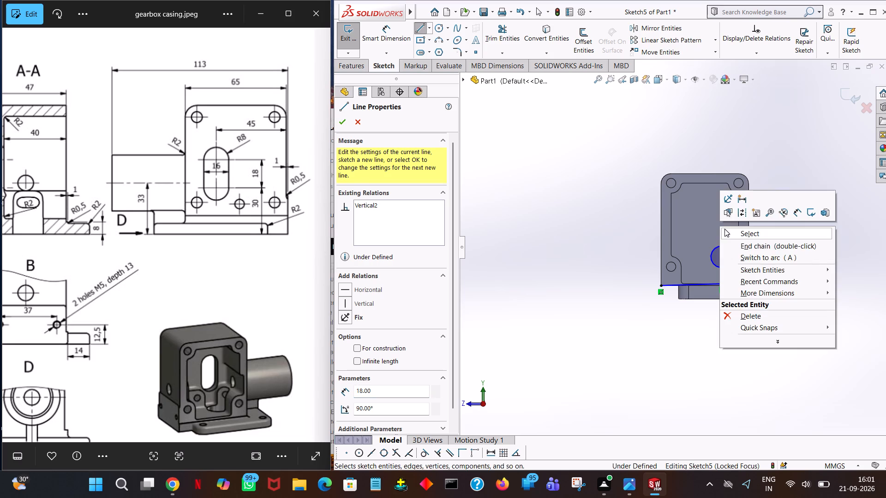
{"action": "left_click", "coordinate": [724, 229]}
{"action": "left_click", "coordinate": [437, 26]}
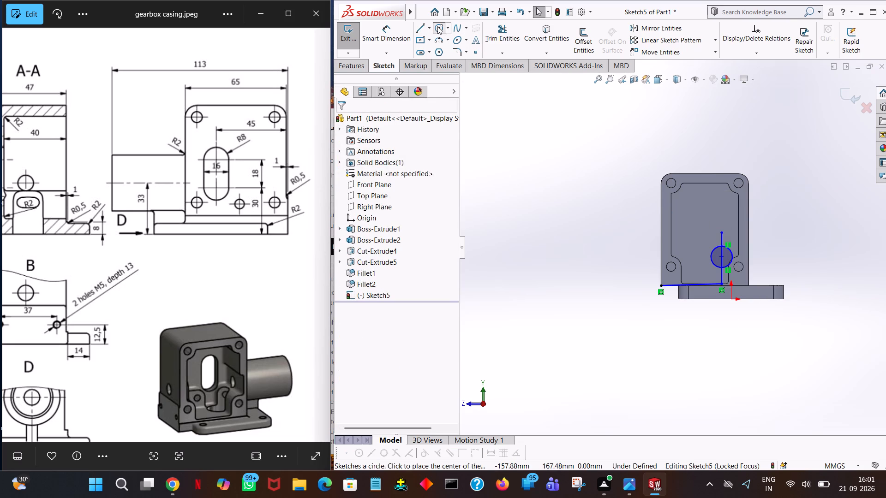
{"action": "left_click", "coordinate": [721, 232]}
{"action": "left_click", "coordinate": [721, 223]}
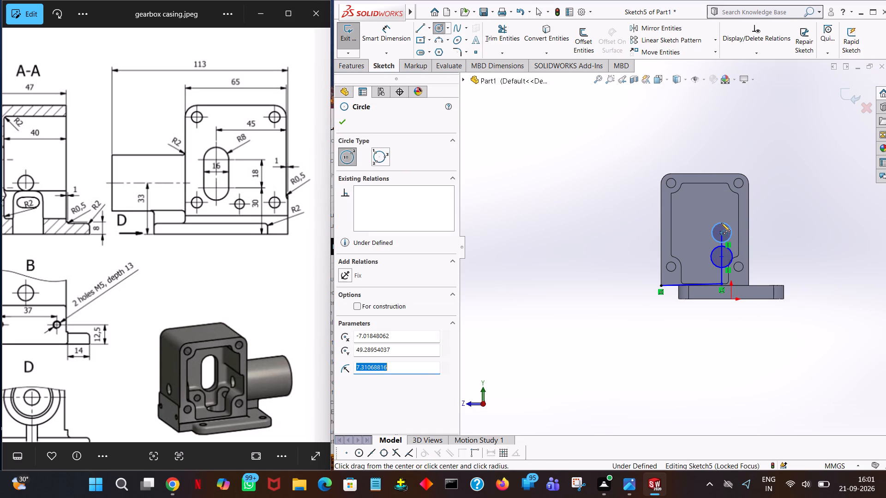
{"action": "key", "text": "8"}
{"action": "key", "text": "Return"}
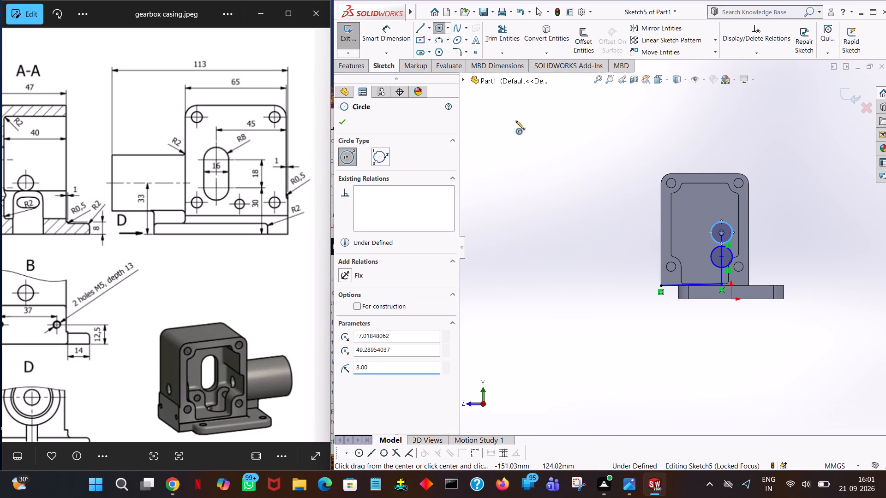
Join the two circles with vertical tangent lines on both sides to form the slot's straight edges.
{"action": "left_click", "coordinate": [415, 29]}
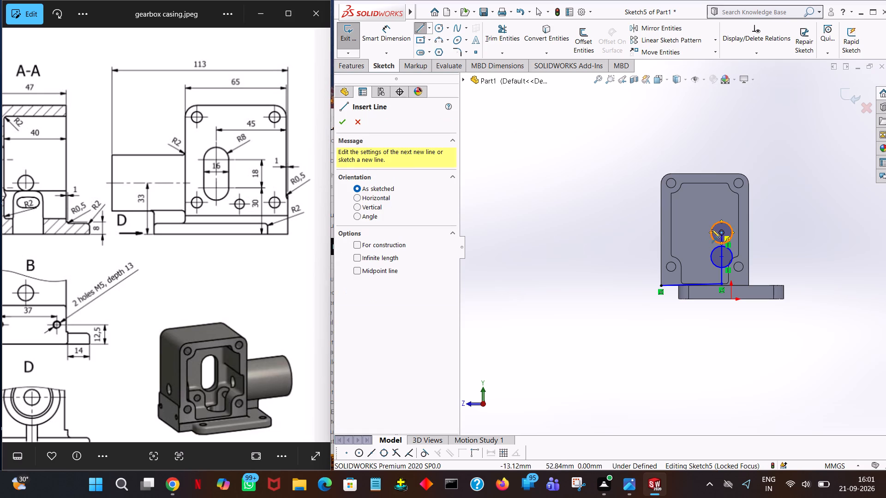
{"action": "left_click", "coordinate": [710, 232]}
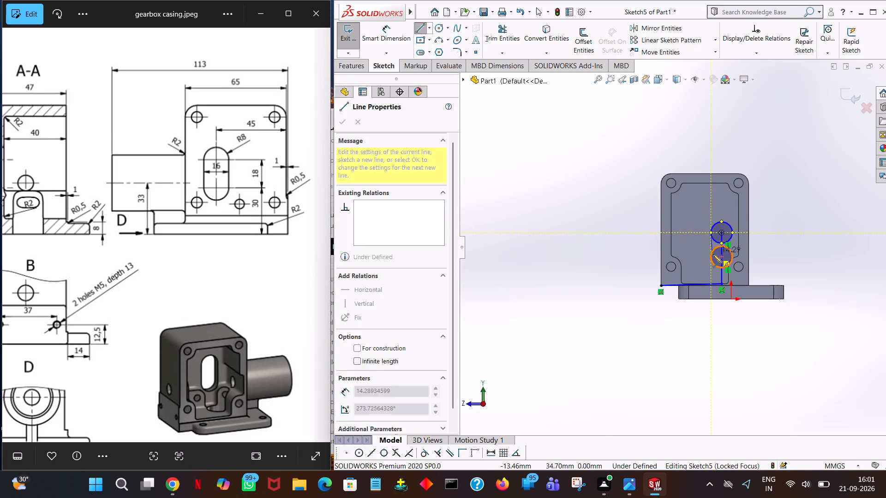
{"action": "left_click", "coordinate": [711, 256]}
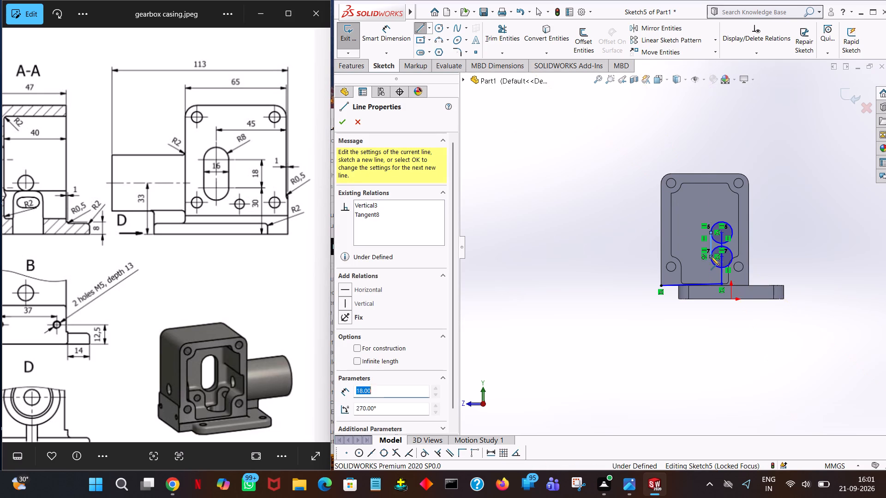
{"action": "right_click", "coordinate": [711, 256]}
{"action": "left_click", "coordinate": [721, 260]}
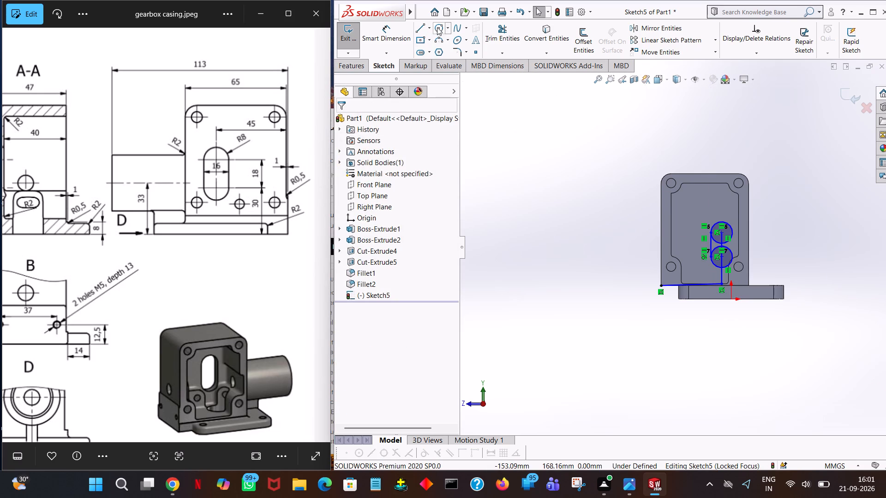
{"action": "left_click", "coordinate": [414, 29]}
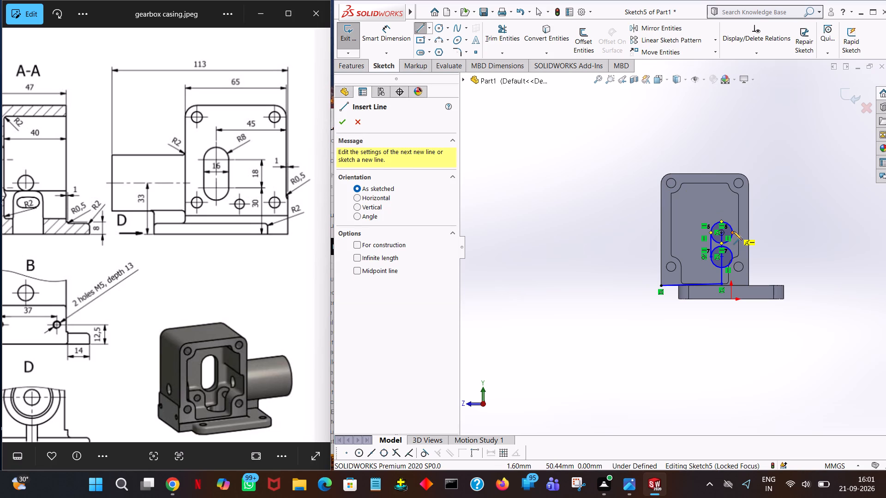
{"action": "left_click", "coordinate": [732, 232]}
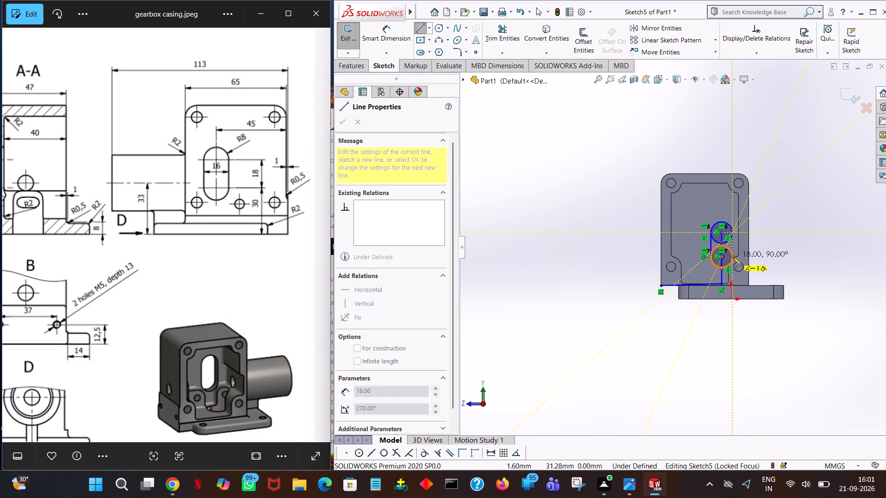
{"action": "left_click", "coordinate": [733, 257]}
{"action": "right_click", "coordinate": [733, 257]}
{"action": "left_click", "coordinate": [752, 263]}
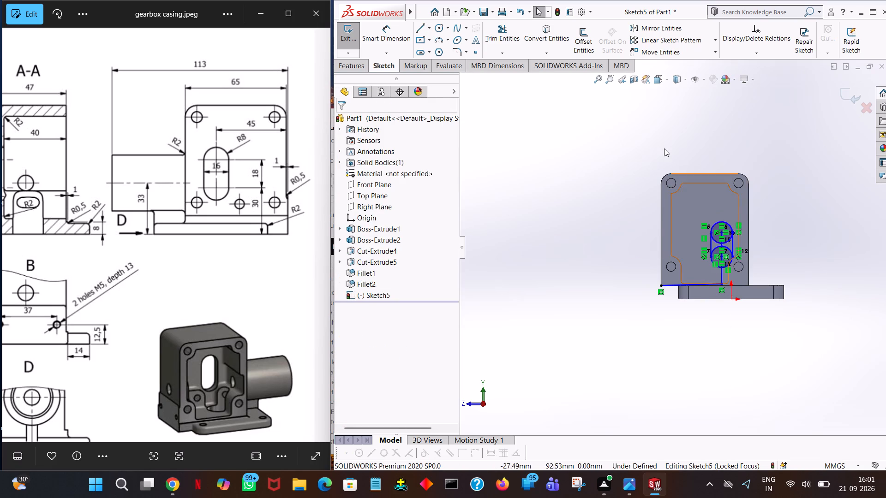
Trim away the circles' inner arcs and the locating lines, leaving only the closed slot outline.
{"action": "scroll", "coordinate": [796, 273], "scroll_direction": "down", "scroll_amount": 5, "text": "ctrl"}
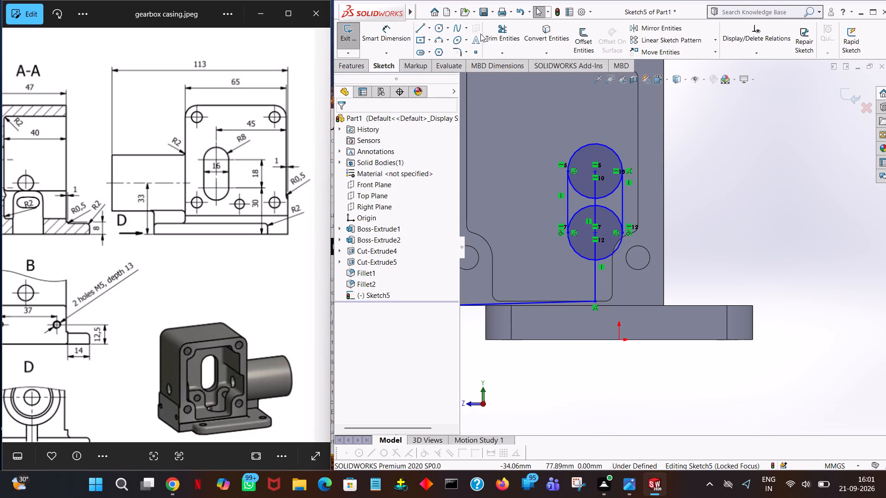
{"action": "left_click", "coordinate": [510, 38]}
{"action": "left_click", "coordinate": [603, 198]}
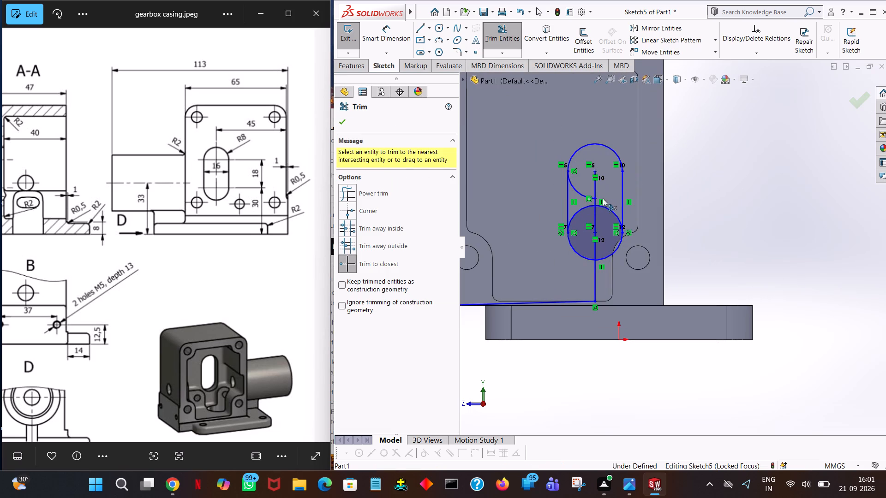
{"action": "left_click", "coordinate": [582, 193]}
{"action": "left_click", "coordinate": [595, 194]}
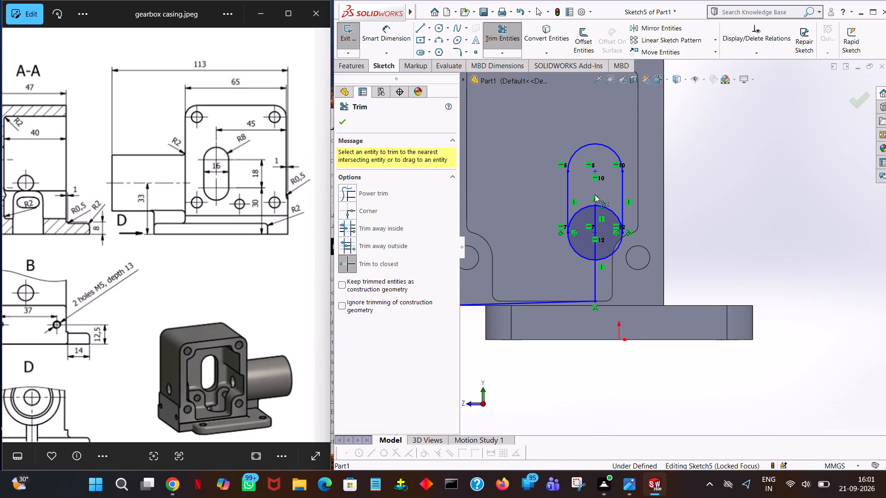
{"action": "left_click", "coordinate": [596, 205]}
{"action": "left_click", "coordinate": [596, 204]}
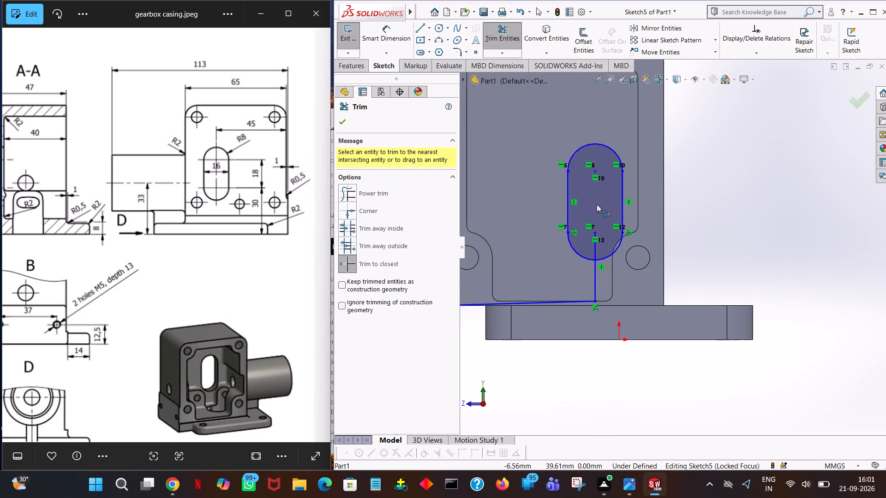
{"action": "left_click", "coordinate": [597, 246]}
{"action": "left_click", "coordinate": [595, 268]}
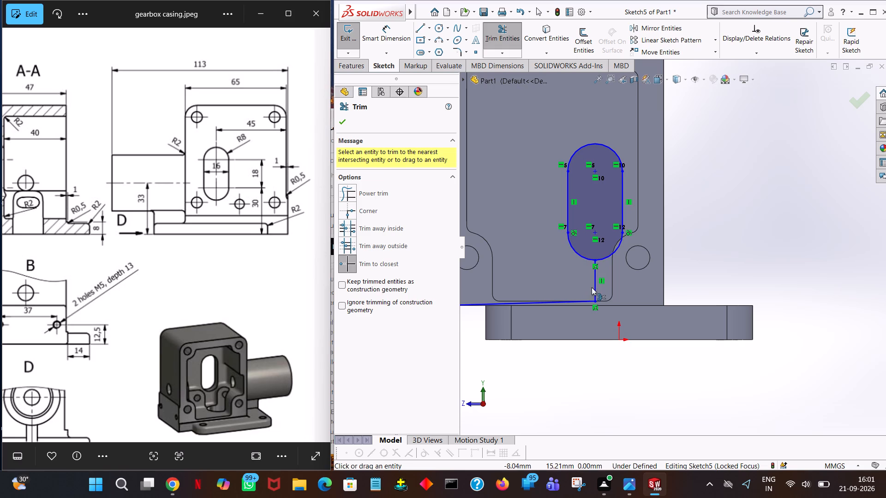
{"action": "left_click", "coordinate": [595, 286]}
{"action": "left_click", "coordinate": [587, 300]}
{"action": "scroll", "coordinate": [583, 300], "scroll_direction": "down", "scroll_amount": 5, "text": "ctrl"}
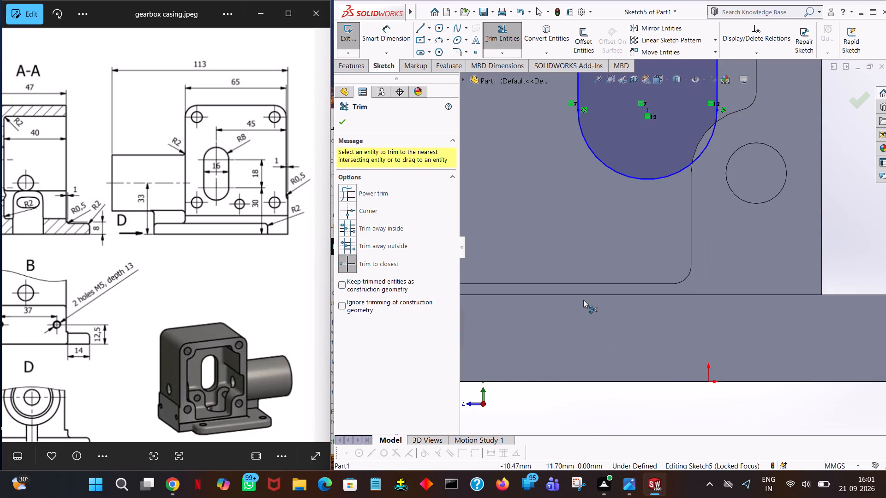
{"action": "scroll", "coordinate": [583, 300], "scroll_direction": "up", "scroll_amount": 8, "text": "ctrl"}
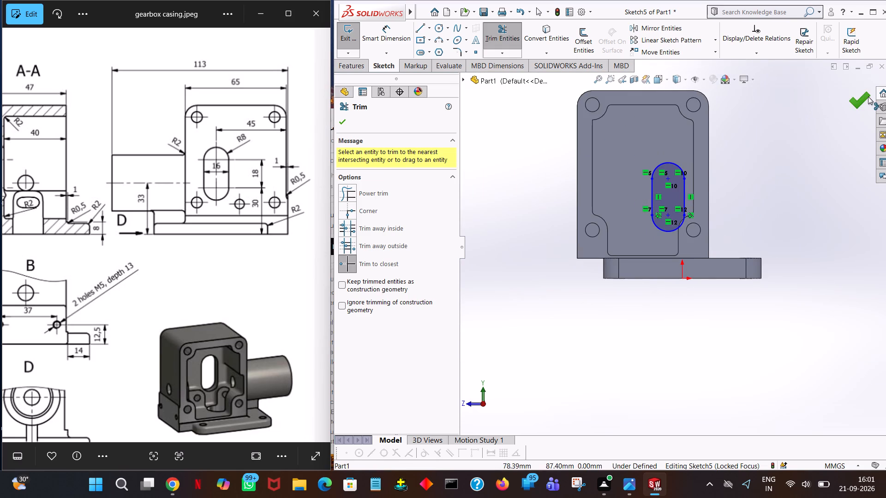
{"action": "left_click", "coordinate": [866, 98]}
Cut-extrude the slot outline through the casing wall with a blind depth of 40 mm.
{"action": "left_click", "coordinate": [365, 68]}
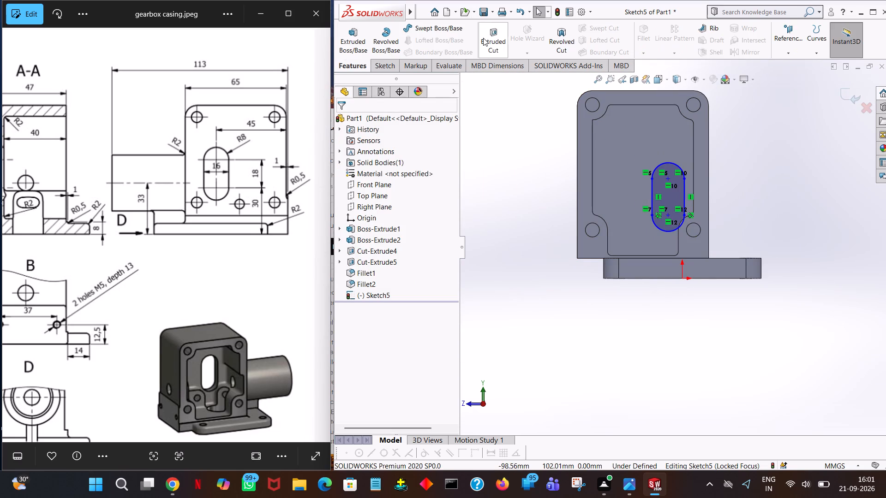
{"action": "left_click", "coordinate": [484, 38]}
{"action": "middle_click_drag", "start_coordinate": [780, 184], "coordinate": [735, 187]}
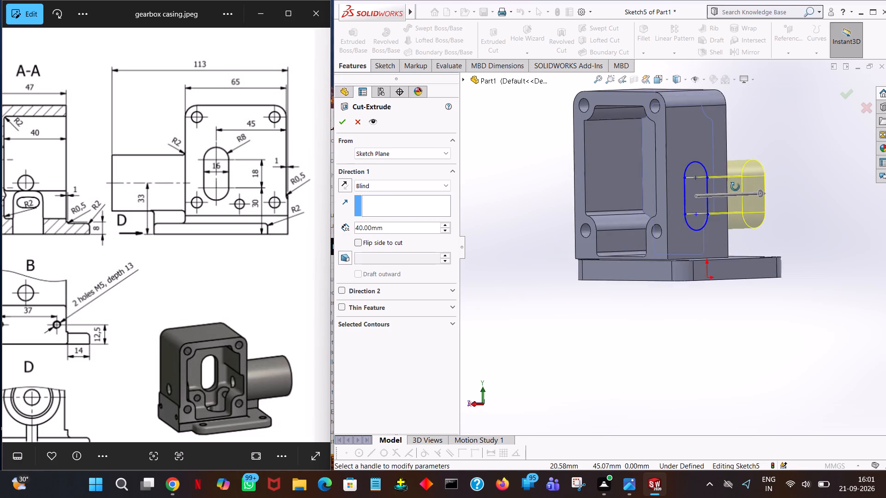
{"action": "middle_click_drag", "start_coordinate": [735, 187], "coordinate": [736, 186]}
{"action": "left_click", "coordinate": [340, 121]}
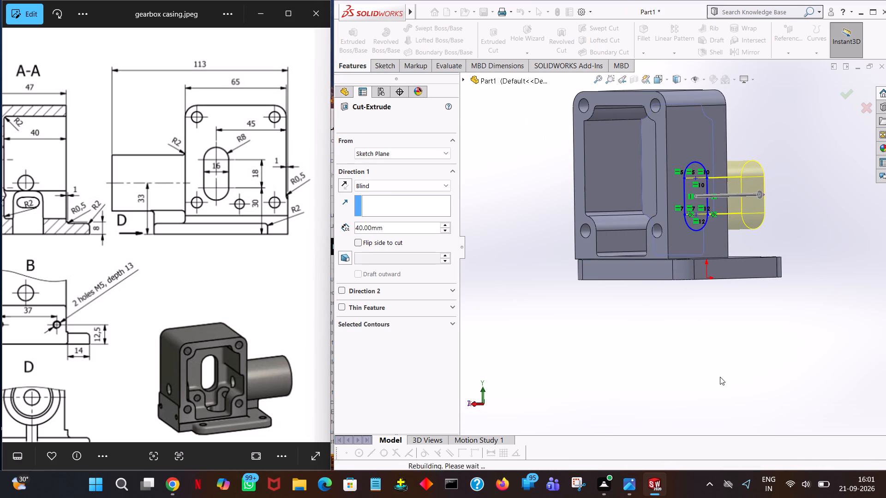
{"action": "left_click", "coordinate": [709, 376]}
Examine the casing's slot and pocket from several angles and compare them with the drawing's front and section views.
{"action": "middle_click_drag", "start_coordinate": [709, 372], "coordinate": [765, 383]}
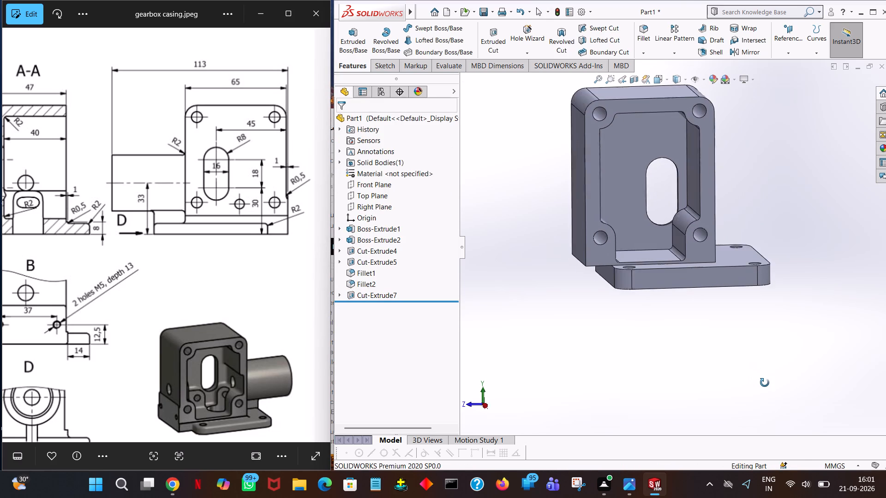
{"action": "middle_click_drag", "start_coordinate": [765, 383], "coordinate": [760, 381]}
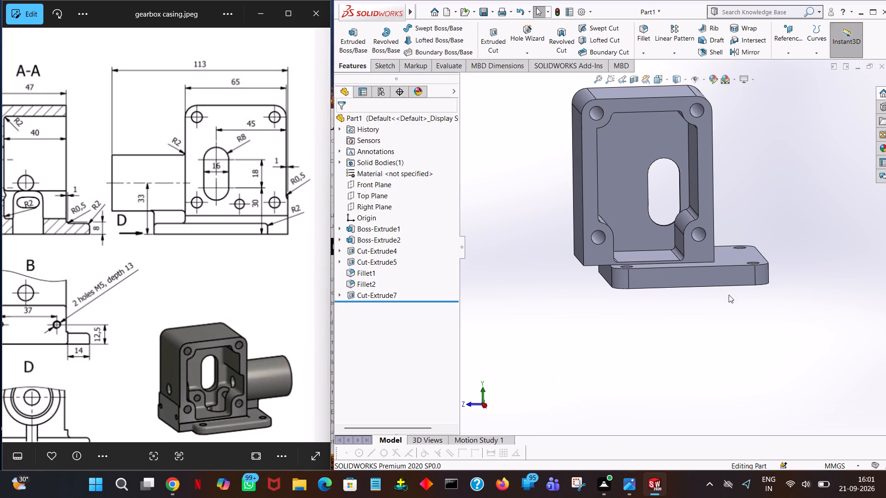
{"action": "middle_click_drag", "start_coordinate": [742, 371], "coordinate": [749, 362]}
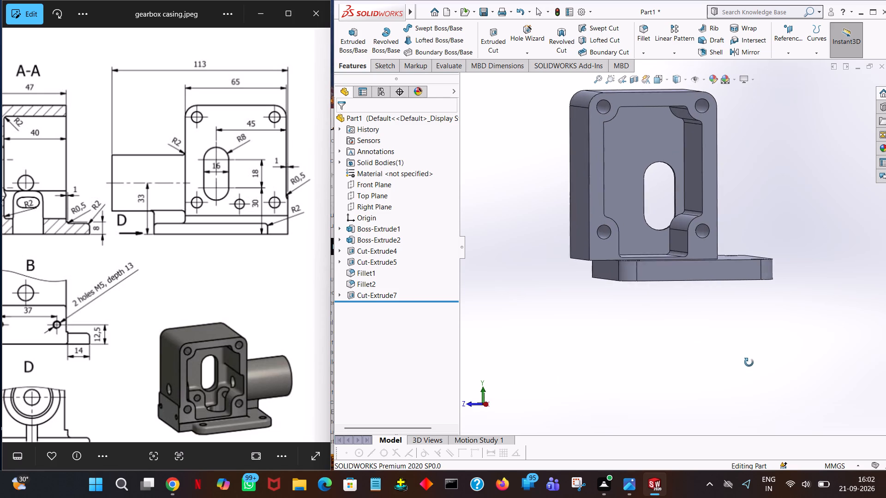
{"action": "middle_click_drag", "start_coordinate": [749, 362], "coordinate": [776, 367]}
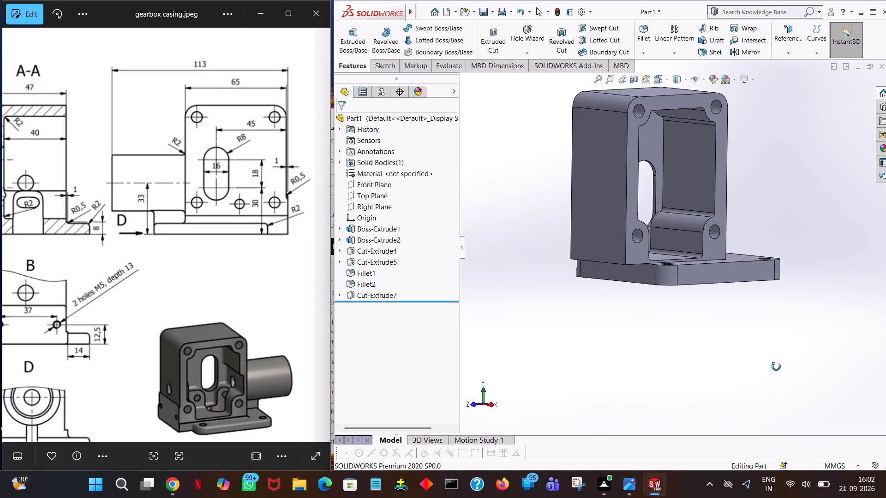
{"action": "middle_click_drag", "start_coordinate": [776, 367], "coordinate": [759, 378]}
{"action": "middle_click_drag", "start_coordinate": [759, 378], "coordinate": [750, 365]}
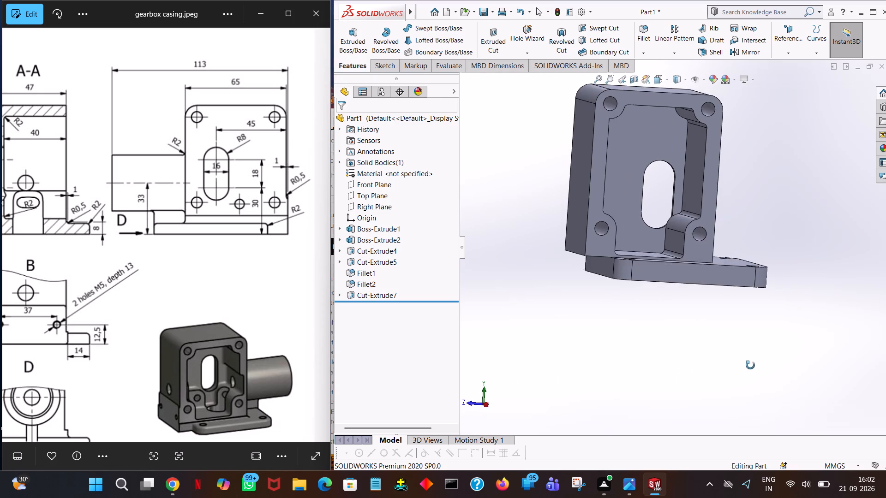
{"action": "middle_click_drag", "start_coordinate": [750, 365], "coordinate": [750, 364]}
{"action": "left_click_drag", "start_coordinate": [105, 265], "coordinate": [236, 268]}
{"action": "left_click_drag", "start_coordinate": [106, 240], "coordinate": [109, 242]}
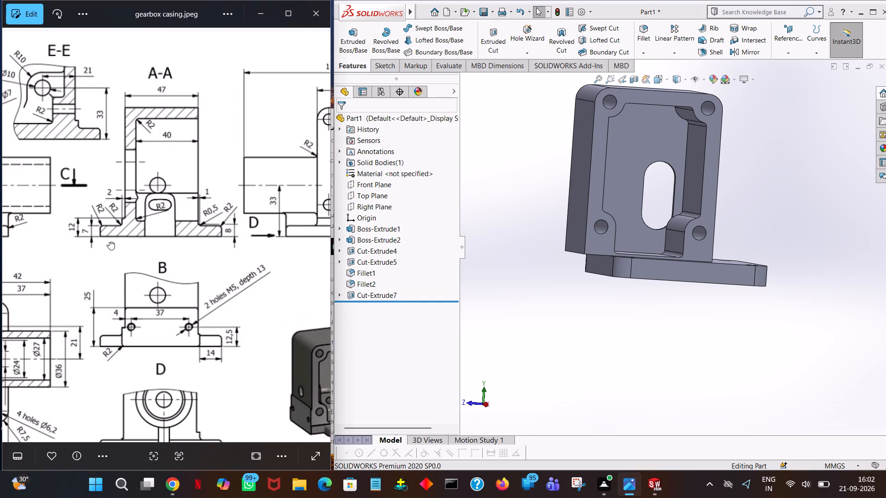
{"action": "left_click_drag", "start_coordinate": [109, 242], "coordinate": [275, 261]}
{"action": "left_click_drag", "start_coordinate": [165, 254], "coordinate": [246, 250]}
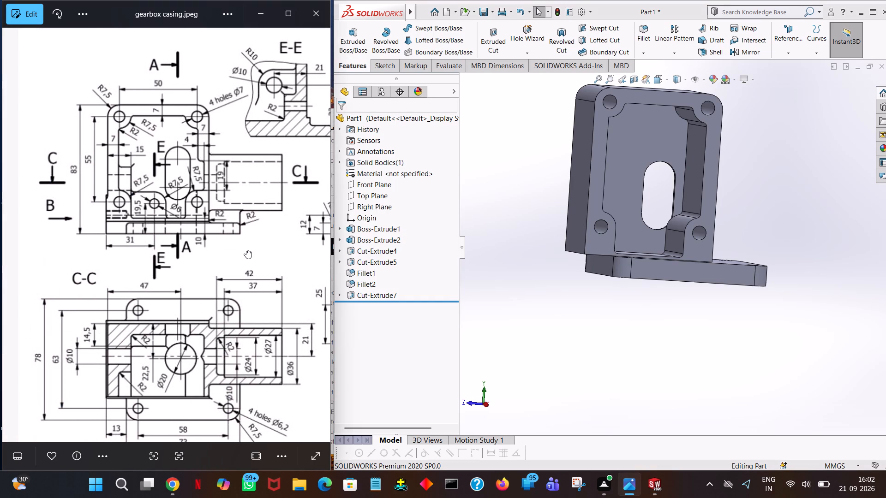
{"action": "left_click_drag", "start_coordinate": [246, 250], "coordinate": [231, 250]}
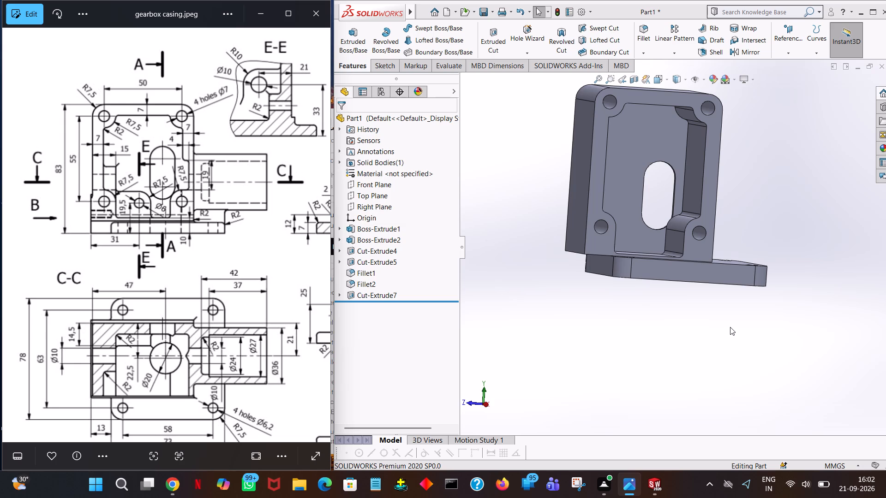
{"action": "middle_click_drag", "start_coordinate": [816, 130], "coordinate": [803, 129]}
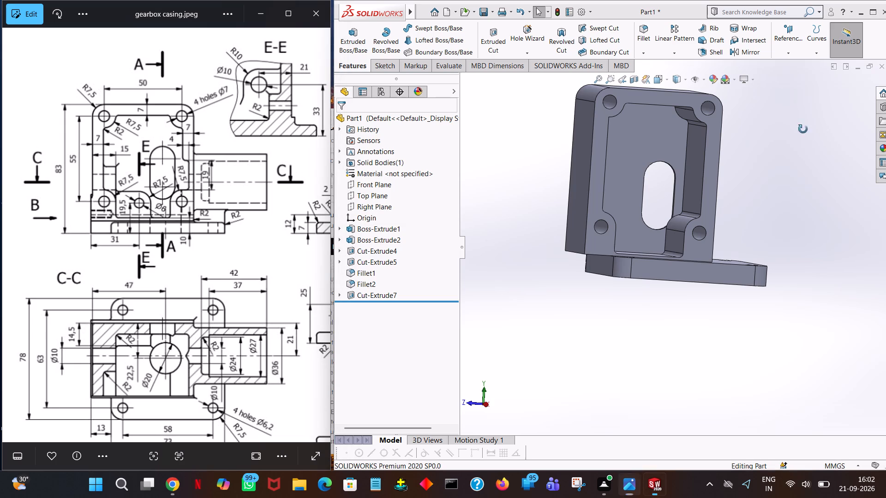
{"action": "middle_click_drag", "start_coordinate": [803, 129], "coordinate": [804, 125]}
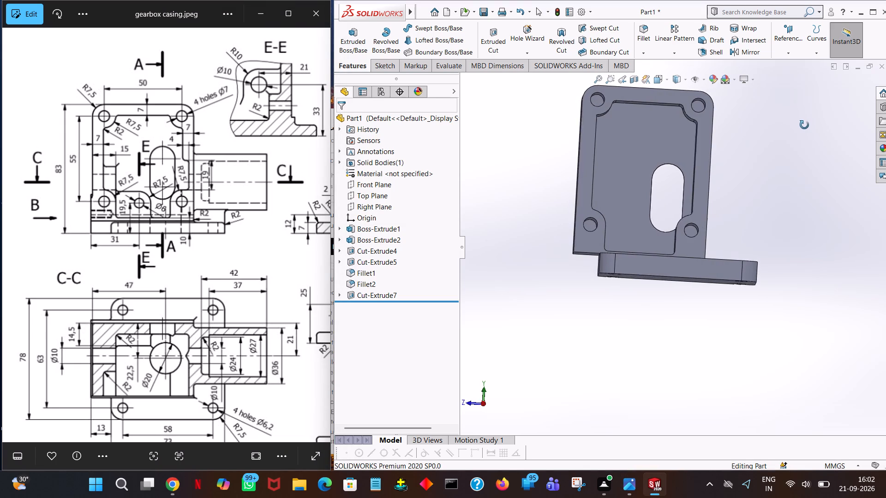
{"action": "middle_click_drag", "start_coordinate": [804, 125], "coordinate": [809, 127]}
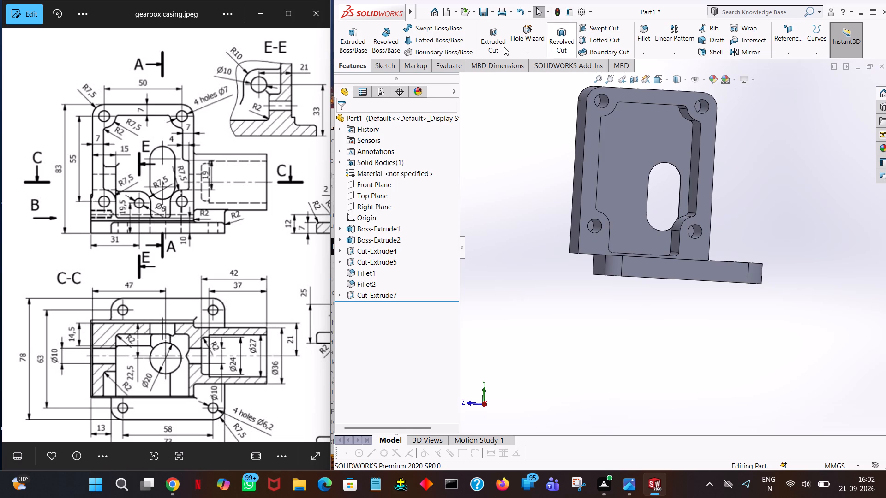
Start an extruded cut sketch on the casing's rim face around the open pocket, viewed face-on.
{"action": "left_click", "coordinate": [500, 38]}
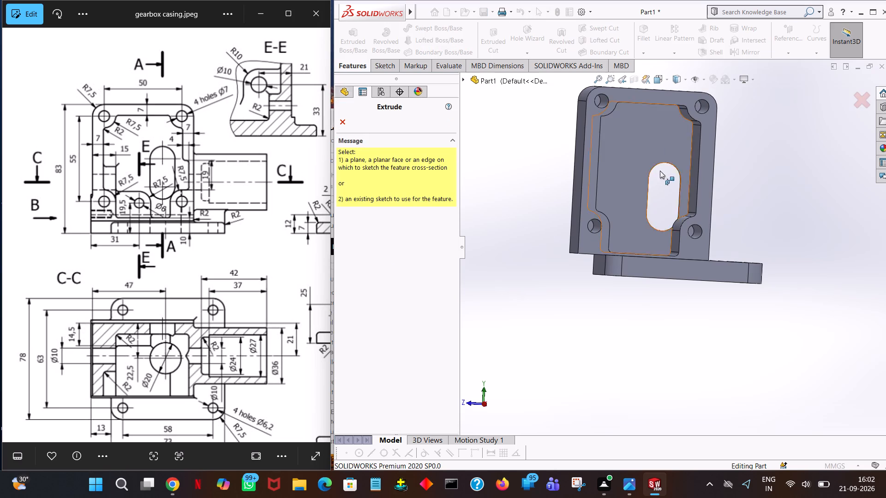
{"action": "left_click", "coordinate": [704, 185]}
{"action": "key", "text": "space"}
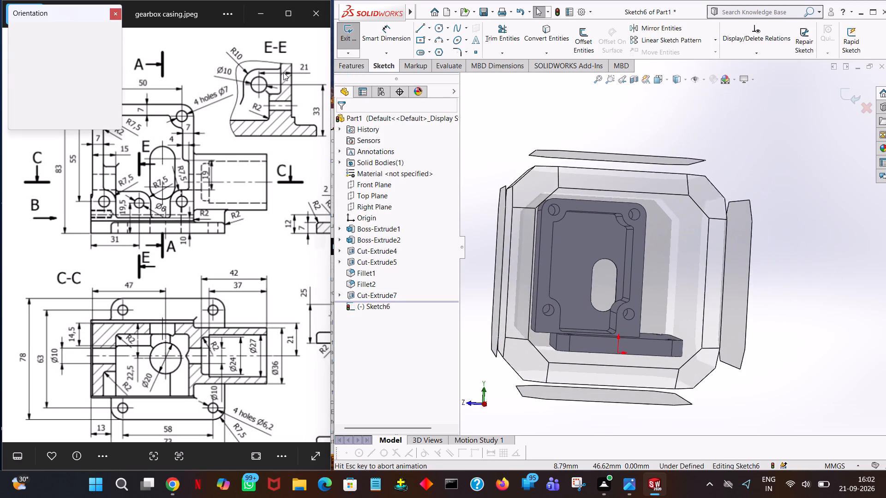
{"action": "left_click", "coordinate": [119, 64]}
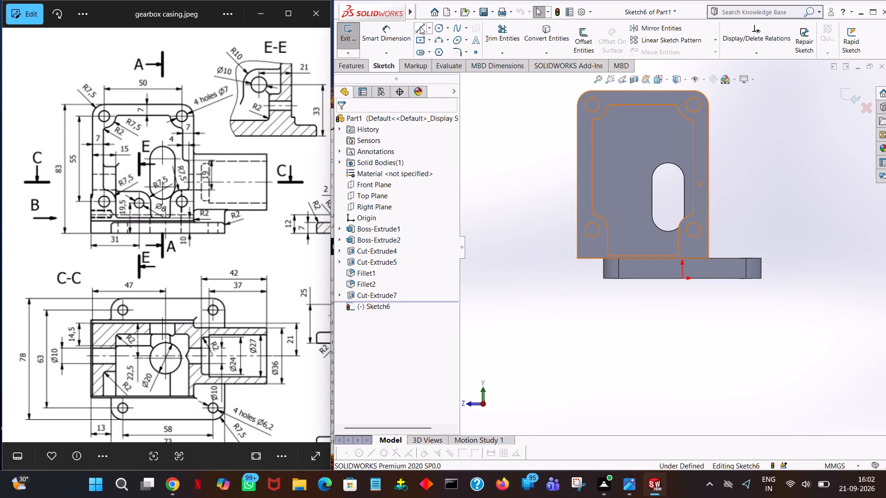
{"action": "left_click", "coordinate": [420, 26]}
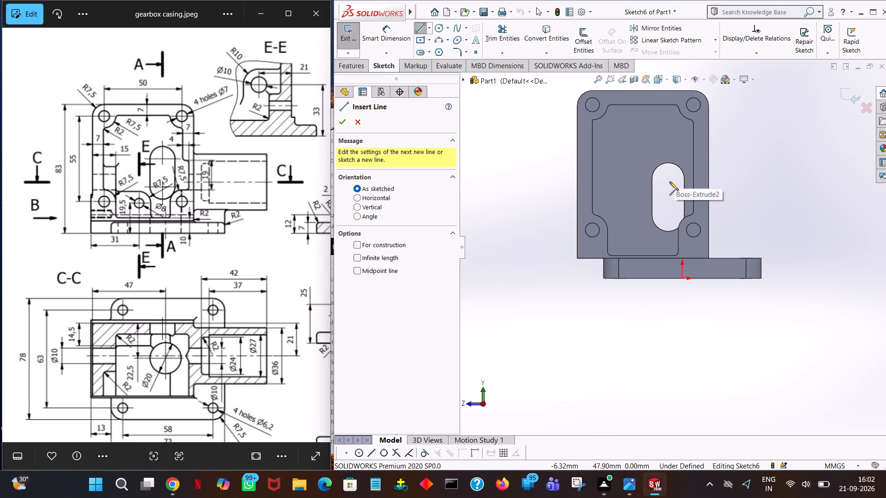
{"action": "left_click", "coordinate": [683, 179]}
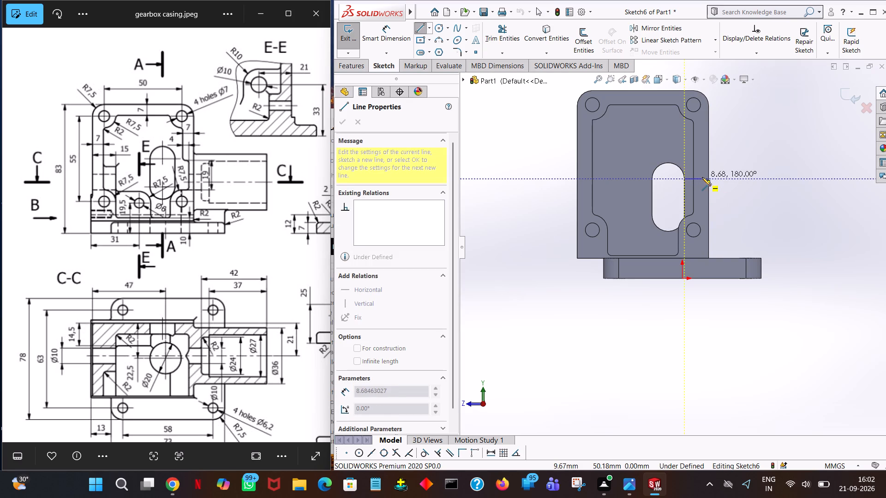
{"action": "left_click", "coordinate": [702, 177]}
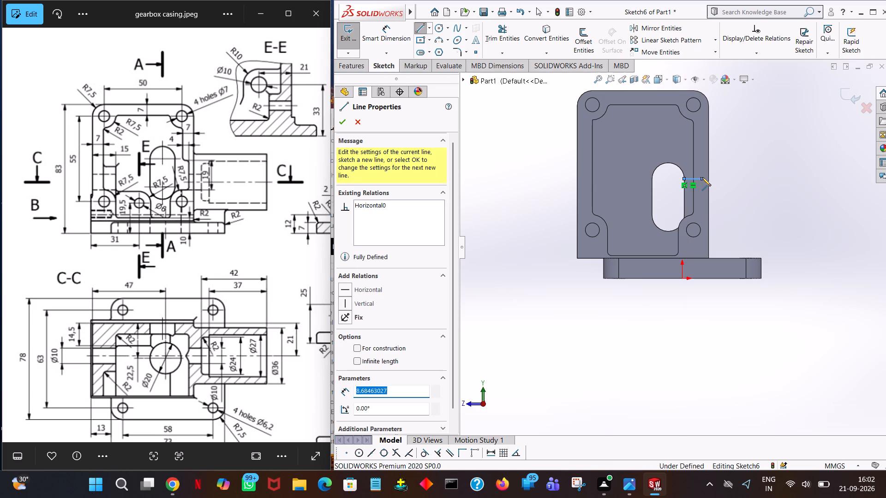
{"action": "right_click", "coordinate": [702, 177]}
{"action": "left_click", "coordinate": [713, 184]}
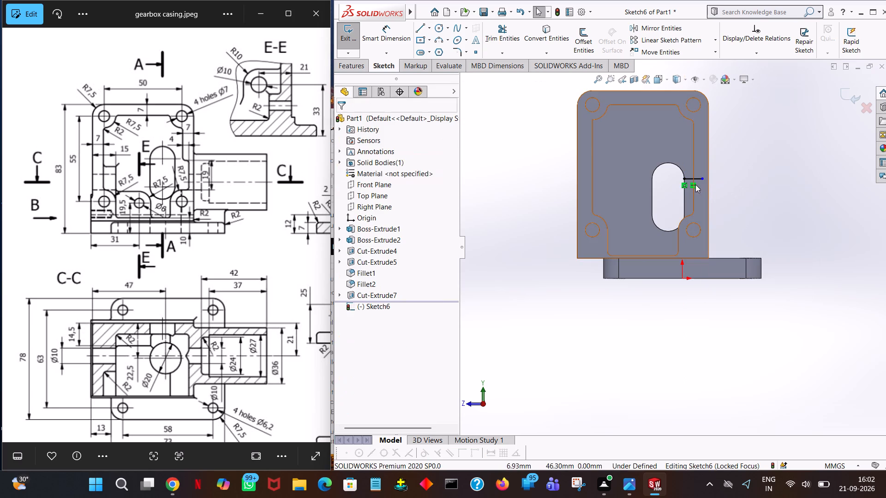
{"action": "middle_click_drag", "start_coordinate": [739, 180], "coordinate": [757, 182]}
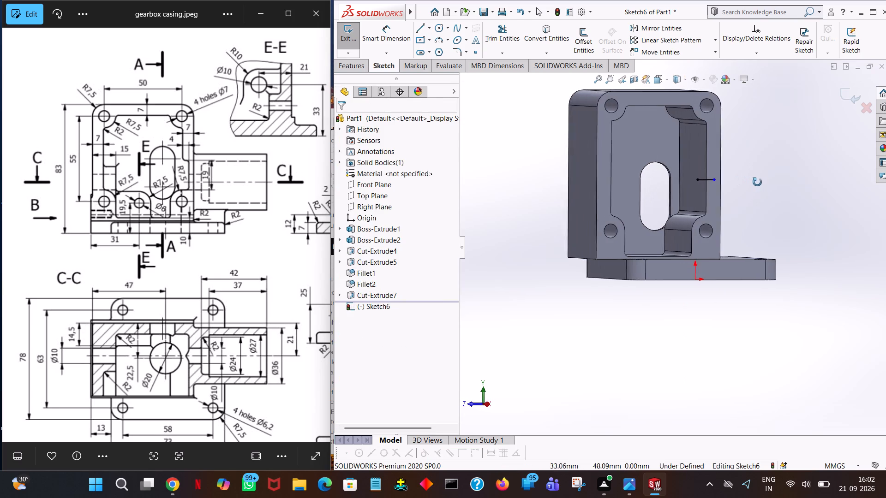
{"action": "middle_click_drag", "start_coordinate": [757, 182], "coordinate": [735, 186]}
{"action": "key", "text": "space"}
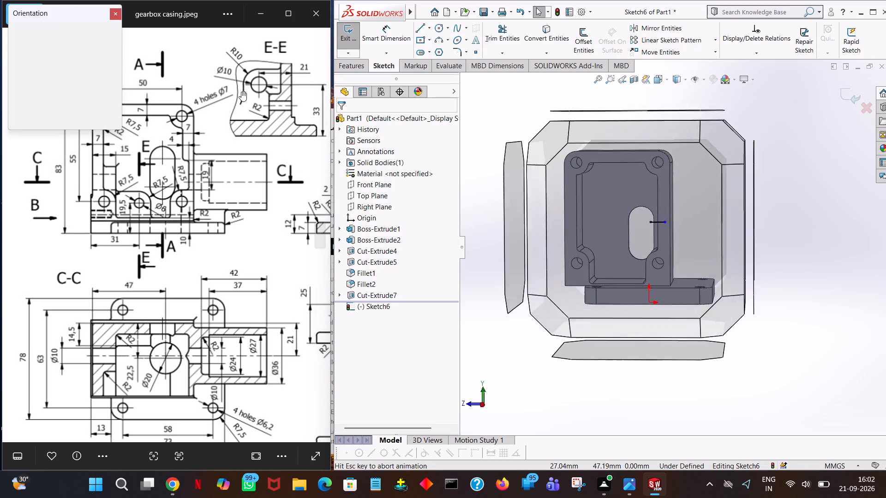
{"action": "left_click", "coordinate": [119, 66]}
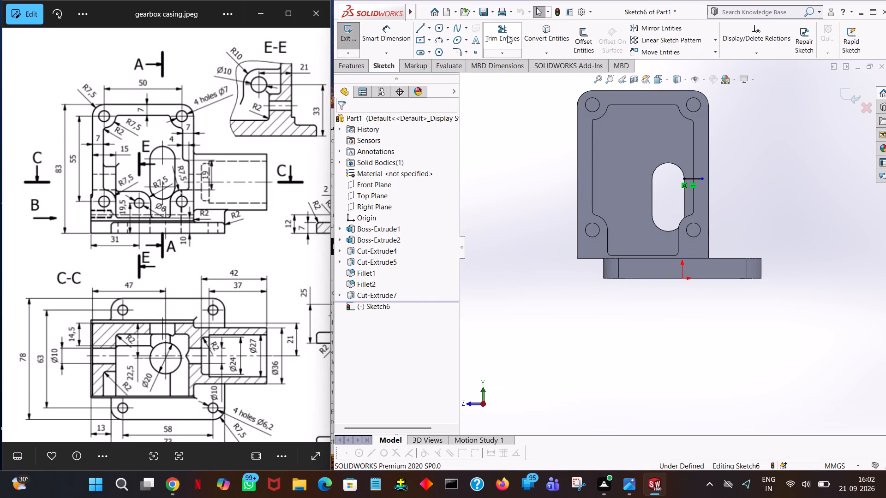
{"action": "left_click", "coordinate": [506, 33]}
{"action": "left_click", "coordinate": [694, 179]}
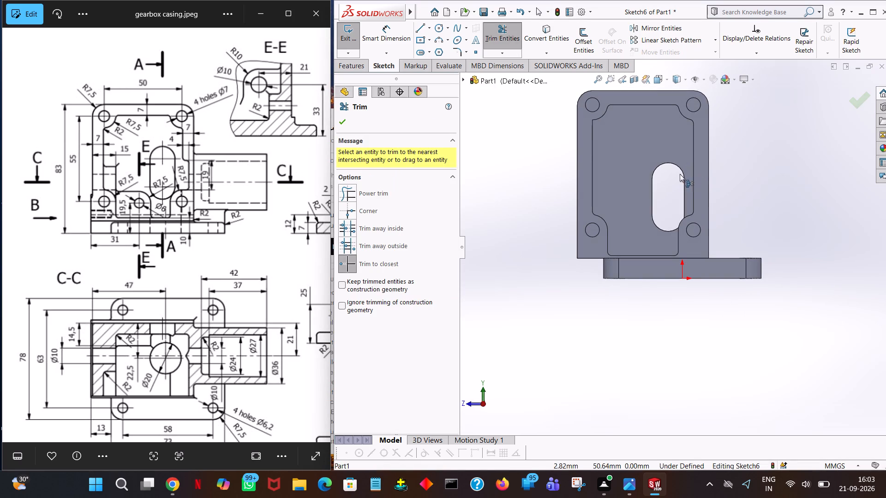
Sketch a three-sided notch outline from the pocket's side edge beside the slot: 4 mm outward, about 16 mm down, 4 mm back.
{"action": "left_click", "coordinate": [422, 29]}
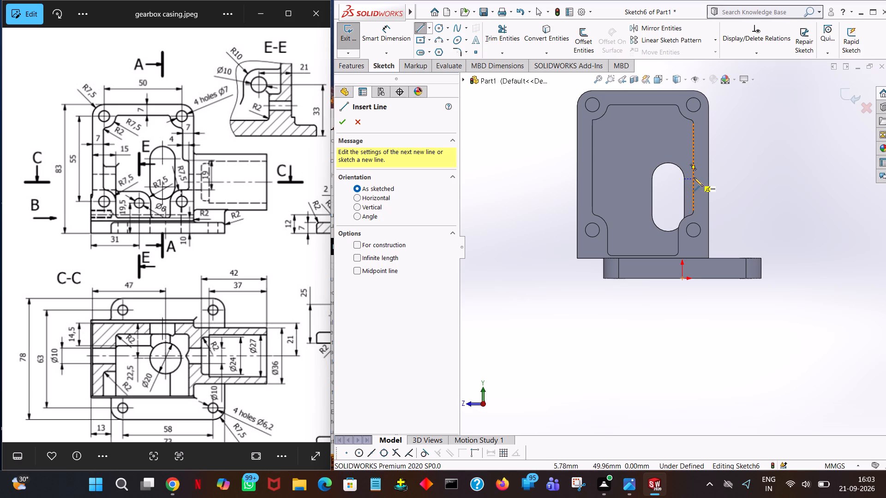
{"action": "left_click", "coordinate": [693, 178]}
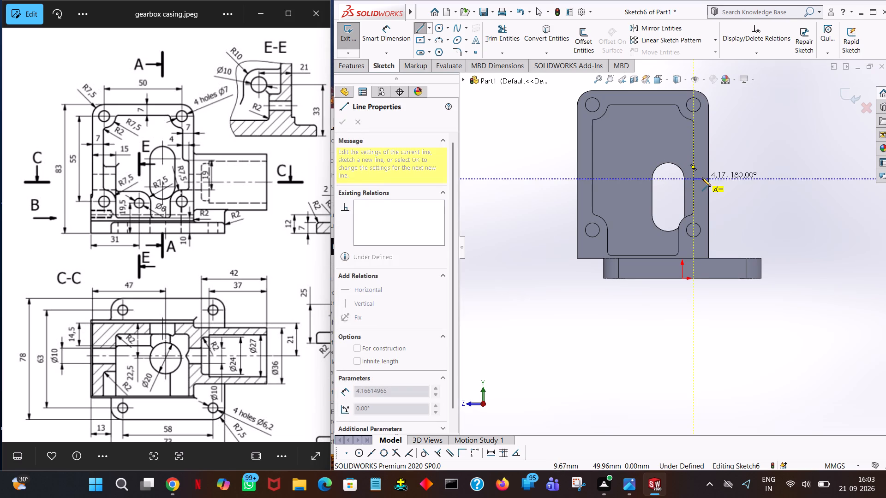
{"action": "left_click", "coordinate": [702, 178]}
{"action": "key", "text": "4"}
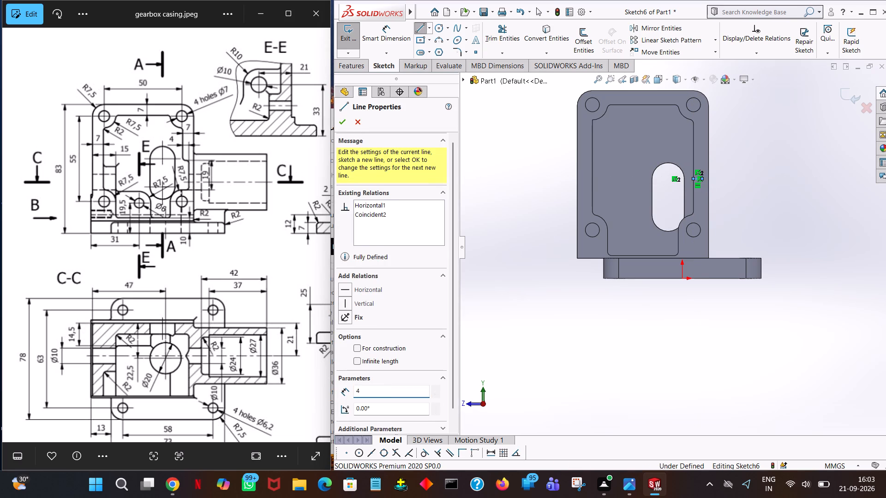
{"action": "key", "text": "Return"}
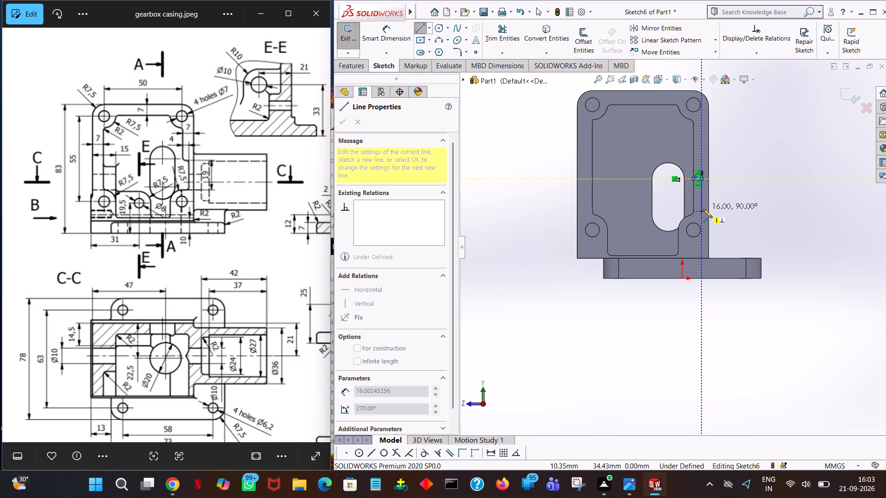
{"action": "left_click", "coordinate": [703, 209]}
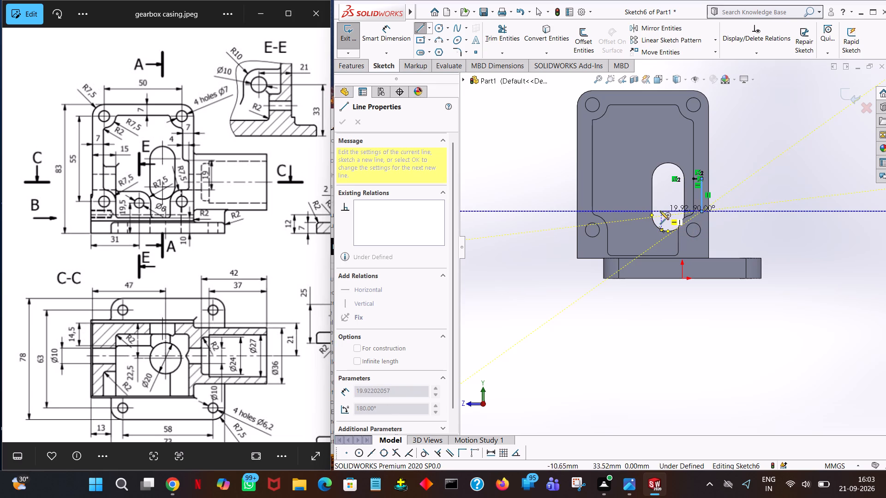
{"action": "left_click", "coordinate": [692, 210]}
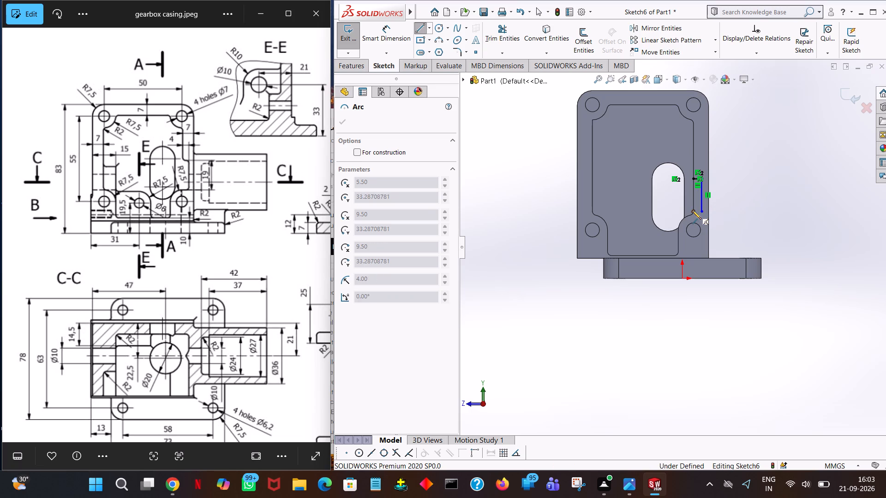
{"action": "left_click", "coordinate": [701, 210]}
{"action": "right_click", "coordinate": [701, 210]}
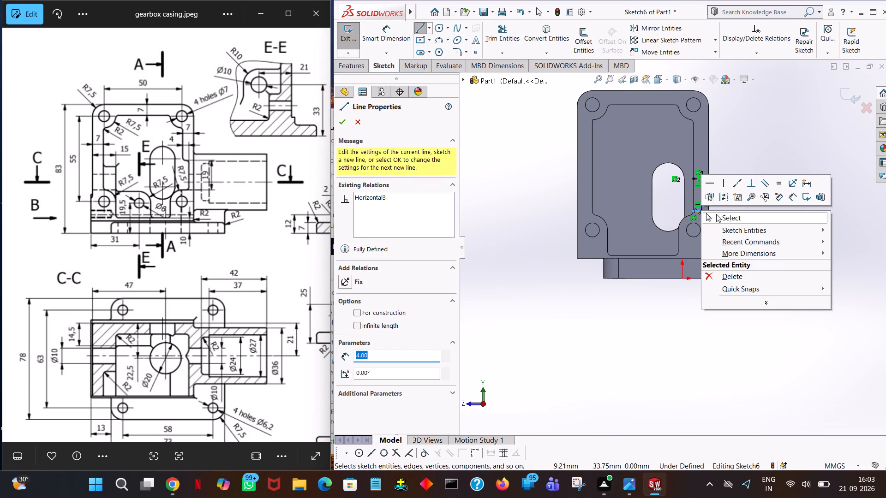
{"action": "left_click", "coordinate": [716, 214]}
{"action": "left_click", "coordinate": [749, 183]}
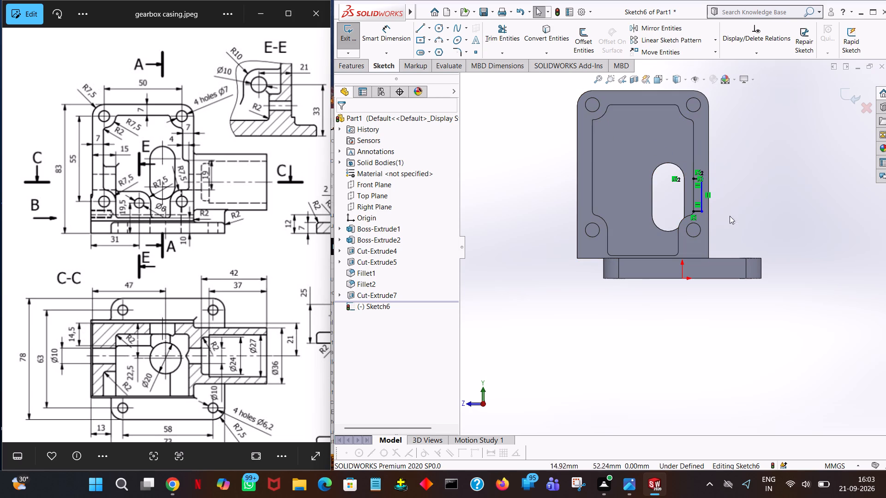
Start a sketch fillet for the corners of the notch outline.
{"action": "scroll", "coordinate": [747, 257], "scroll_direction": "left", "scroll_amount": 1}
{"action": "scroll", "coordinate": [747, 257], "scroll_direction": "right", "scroll_amount": 1}
{"action": "scroll", "coordinate": [747, 257], "scroll_direction": "left", "scroll_amount": 1}
{"action": "scroll", "coordinate": [747, 257], "scroll_direction": "right", "scroll_amount": 1}
{"action": "scroll", "coordinate": [728, 226], "scroll_direction": "left", "scroll_amount": 1}
{"action": "scroll", "coordinate": [706, 202], "scroll_direction": "down", "scroll_amount": 5, "text": "ctrl"}
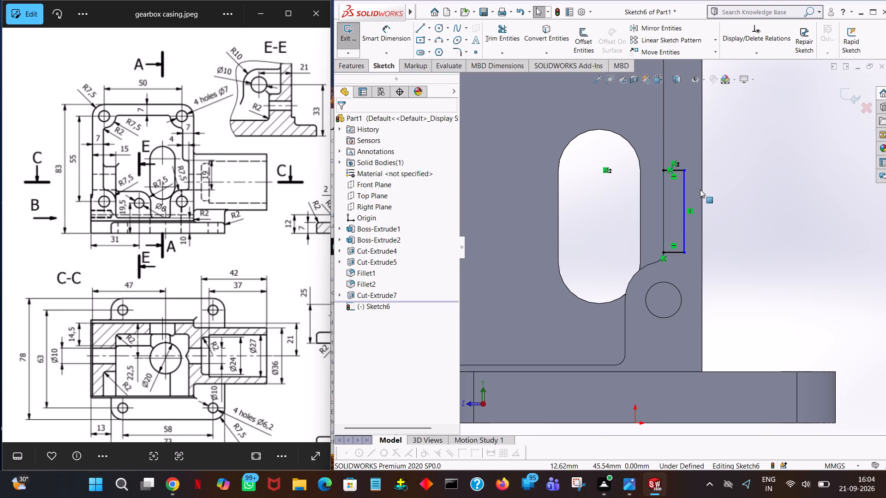
{"action": "scroll", "coordinate": [700, 190], "scroll_direction": "up", "scroll_amount": 3, "text": "ctrl"}
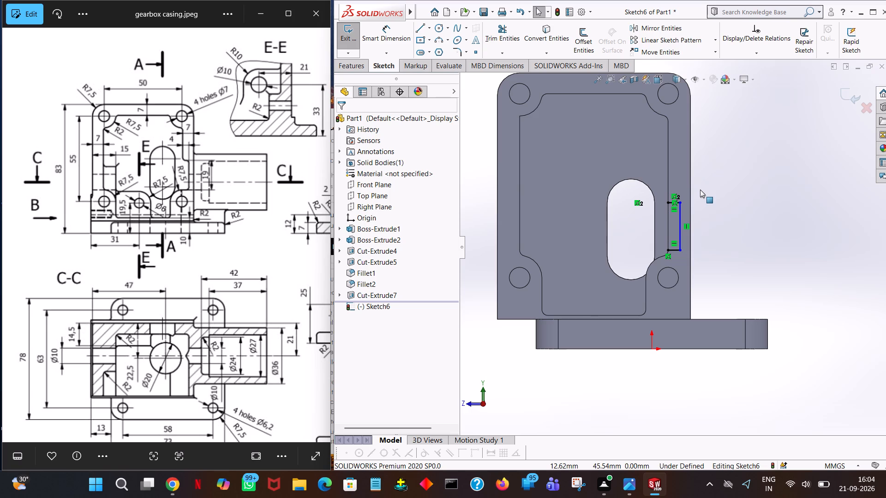
{"action": "scroll", "coordinate": [700, 190], "scroll_direction": "down", "scroll_amount": 1, "text": "ctrl"}
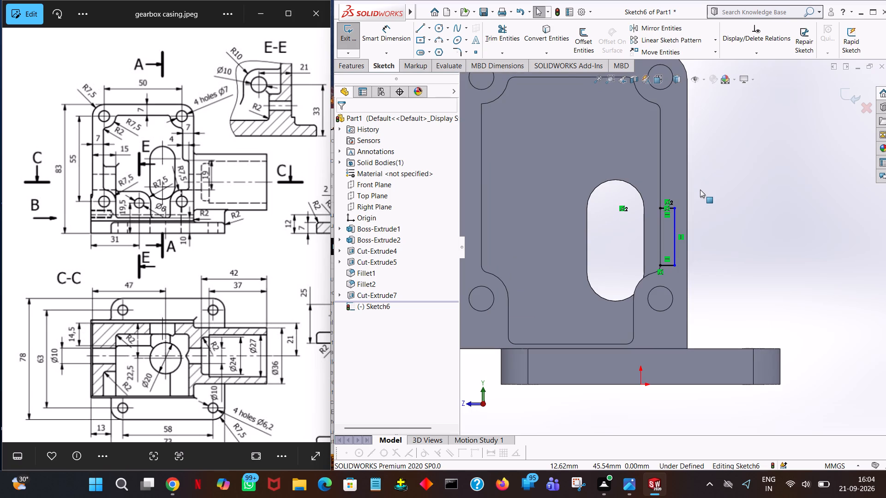
{"action": "scroll", "coordinate": [700, 190], "scroll_direction": "up", "scroll_amount": 1, "text": "ctrl"}
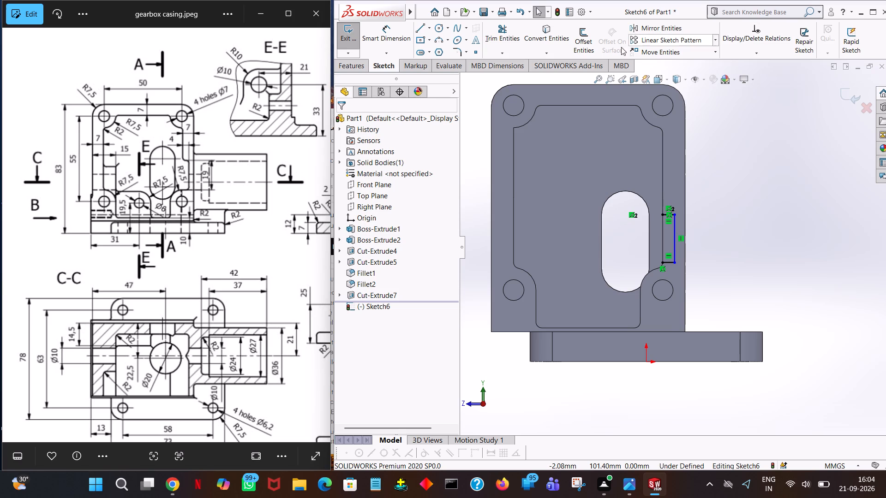
{"action": "left_click", "coordinate": [452, 54], "text": "ctrl"}
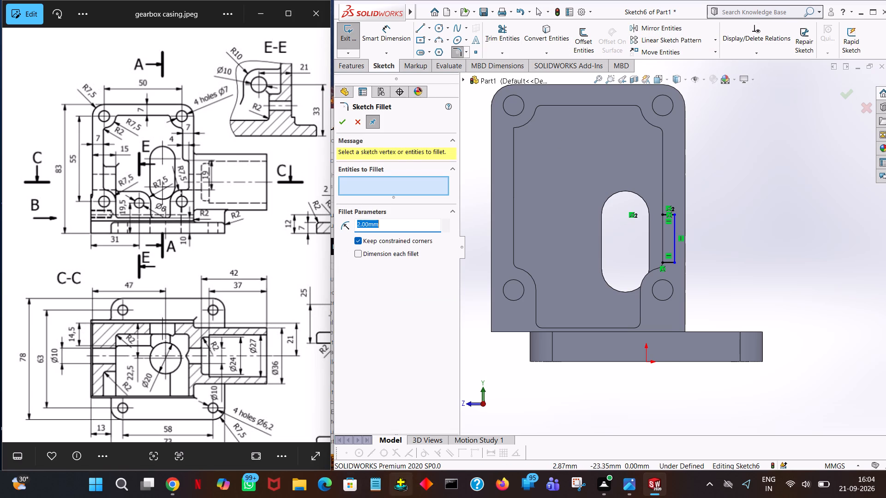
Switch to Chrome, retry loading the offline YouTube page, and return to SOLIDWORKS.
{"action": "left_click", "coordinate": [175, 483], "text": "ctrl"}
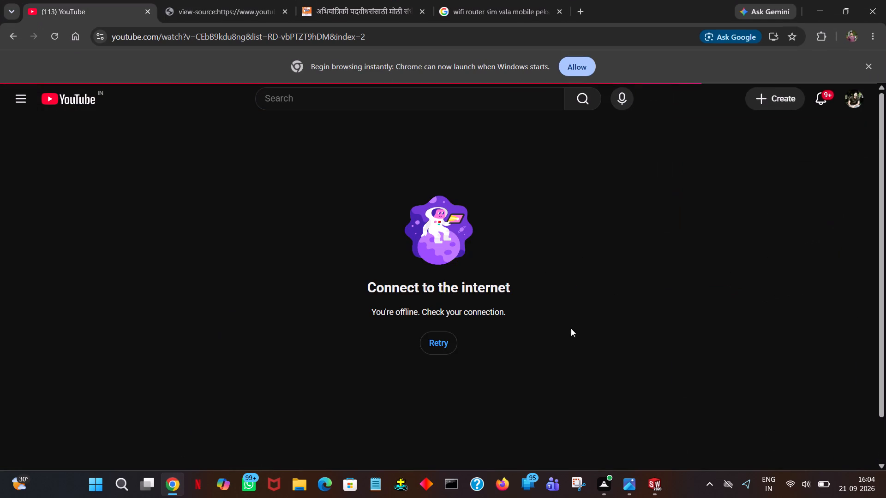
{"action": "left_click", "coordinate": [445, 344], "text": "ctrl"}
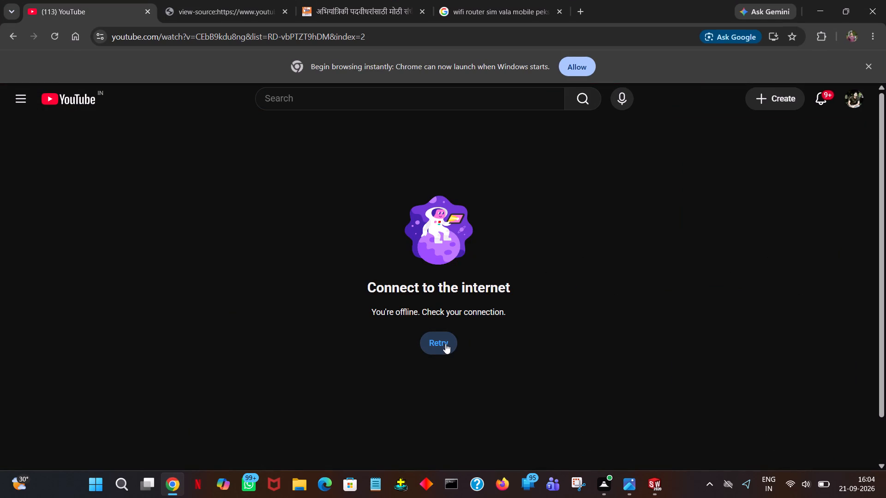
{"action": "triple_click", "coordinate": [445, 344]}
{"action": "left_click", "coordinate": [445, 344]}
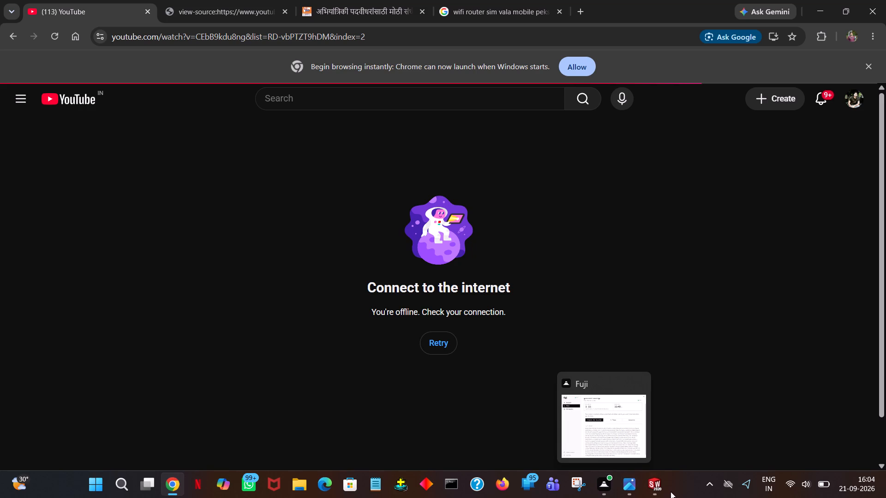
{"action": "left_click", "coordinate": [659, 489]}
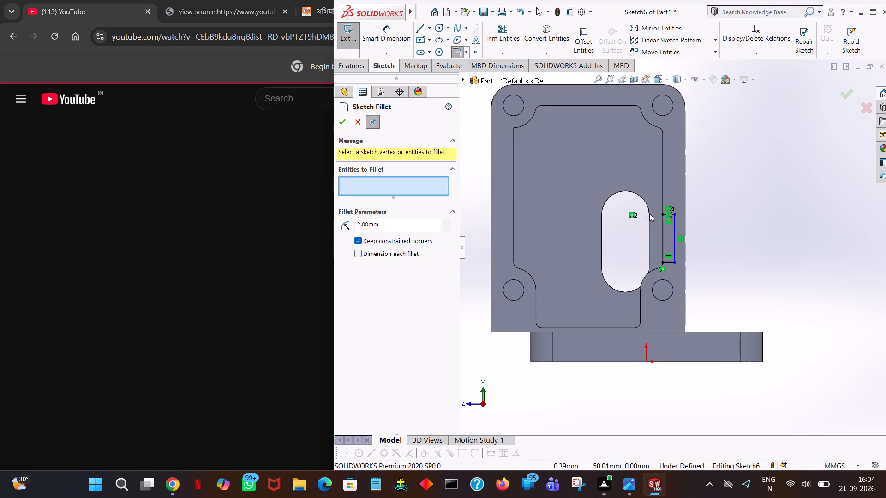
Round the two outer corners of the notch outline with 2 mm sketch fillets.
{"action": "left_click", "coordinate": [675, 214]}
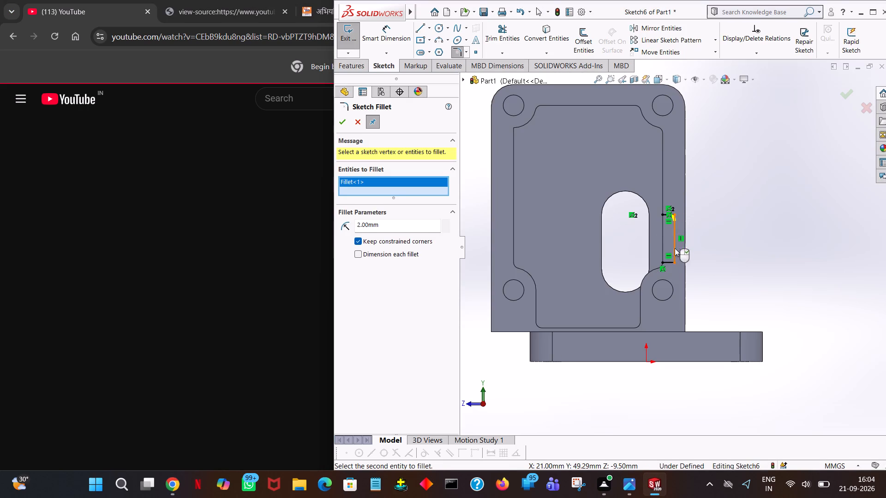
{"action": "left_click", "coordinate": [677, 263]}
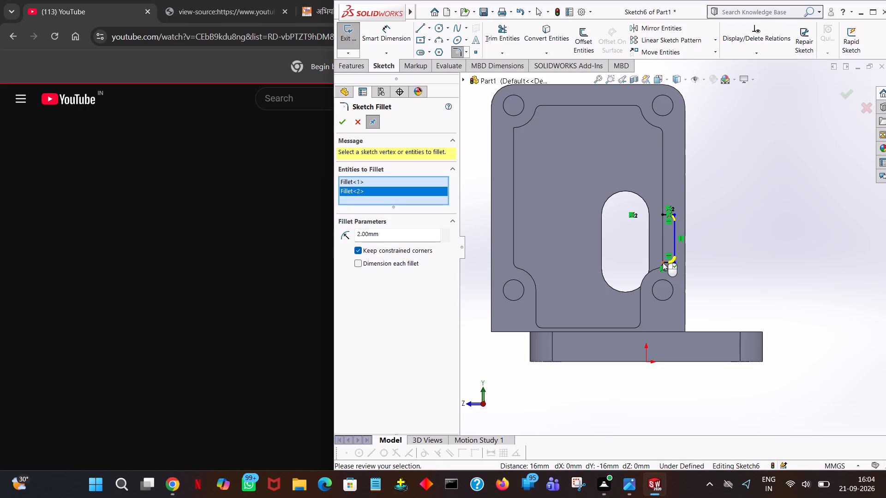
{"action": "scroll", "coordinate": [640, 218], "scroll_direction": "down", "scroll_amount": 2, "text": "ctrl"}
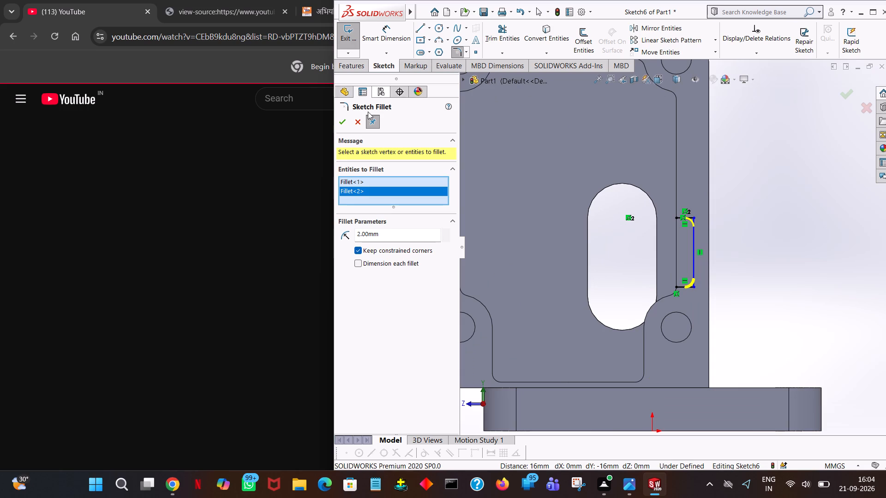
{"action": "left_click", "coordinate": [337, 120]}
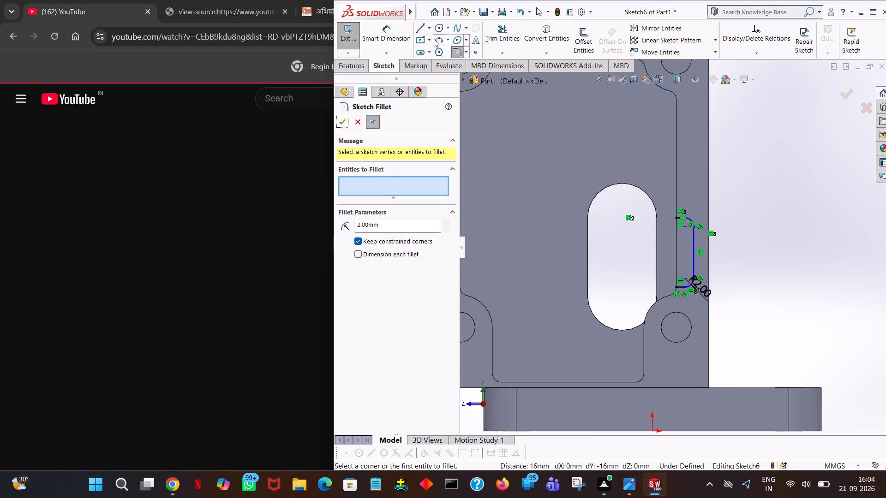
Close the notch outline with a vertical line about 16 mm long along the pocket edge.
{"action": "left_click", "coordinate": [423, 31]}
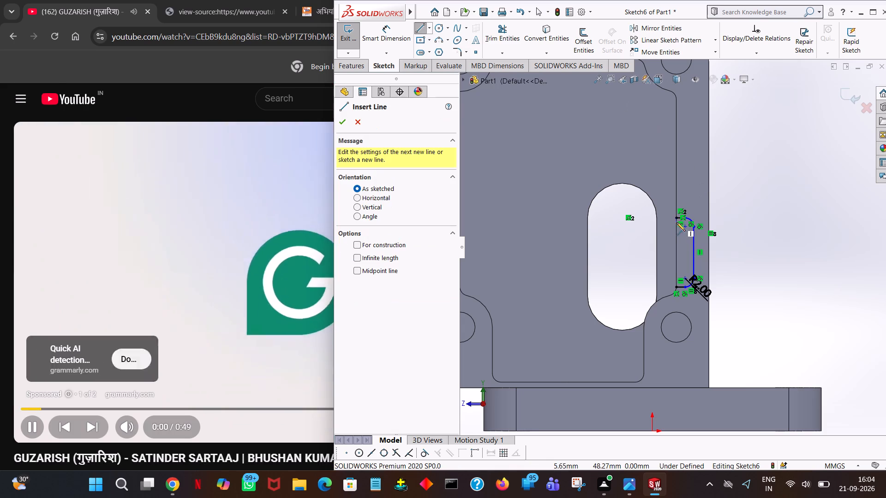
{"action": "left_click", "coordinate": [676, 217]}
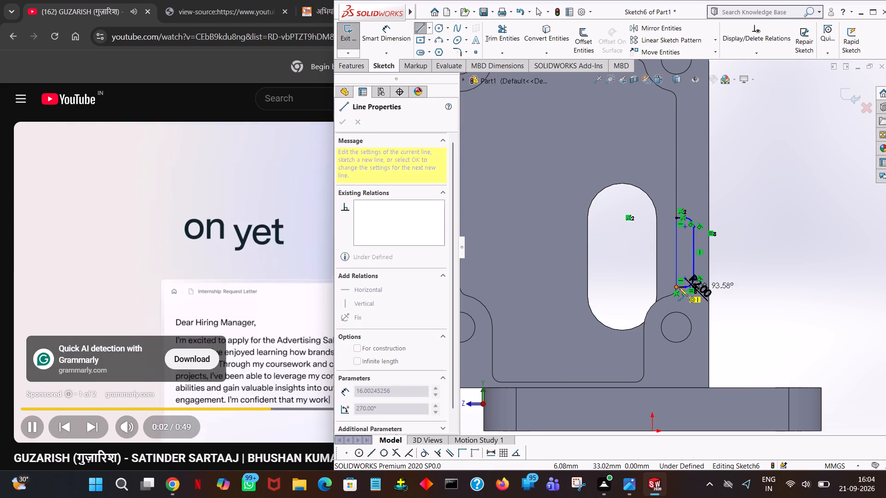
{"action": "left_click", "coordinate": [676, 286]}
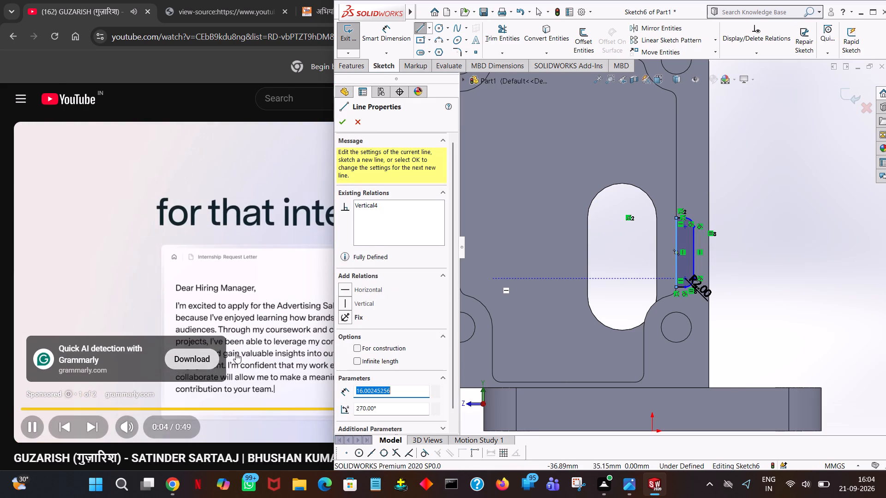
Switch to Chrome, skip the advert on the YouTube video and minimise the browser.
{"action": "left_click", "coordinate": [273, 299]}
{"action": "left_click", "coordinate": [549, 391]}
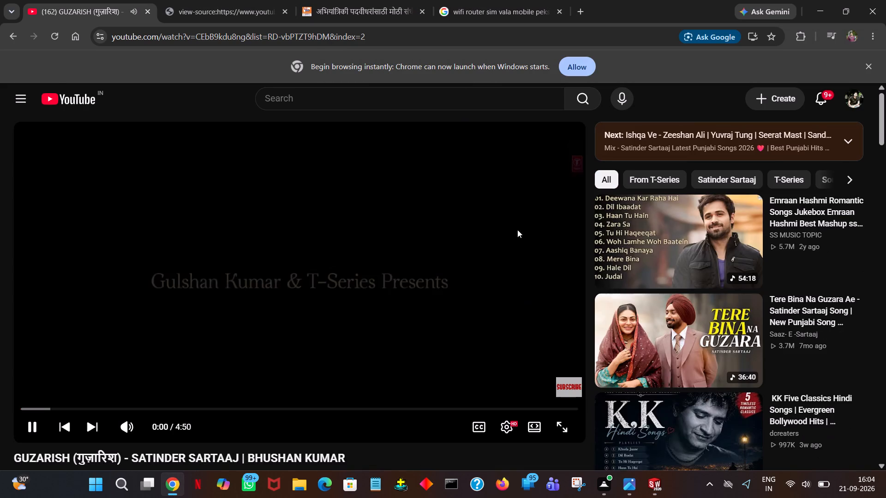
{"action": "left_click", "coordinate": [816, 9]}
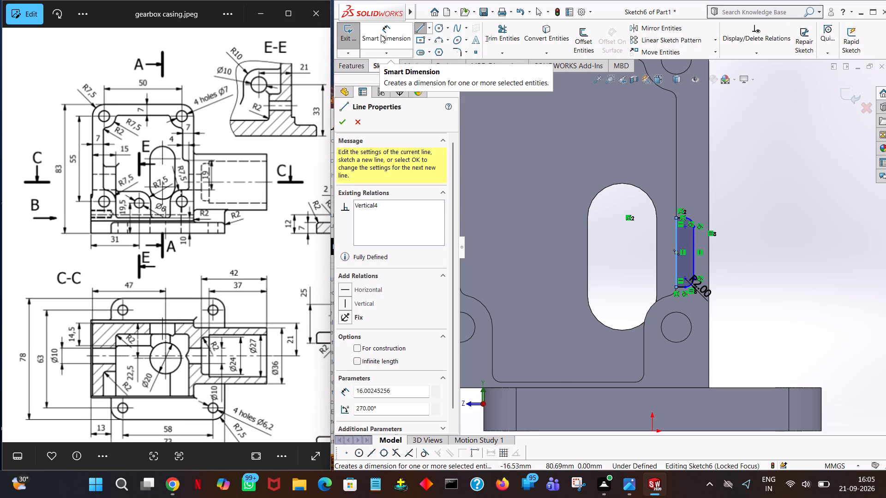
Cut-extrude the closed notch outline into the casing's side wall with a blind depth of 40 mm.
{"action": "left_click", "coordinate": [343, 123]}
{"action": "left_click", "coordinate": [356, 62]}
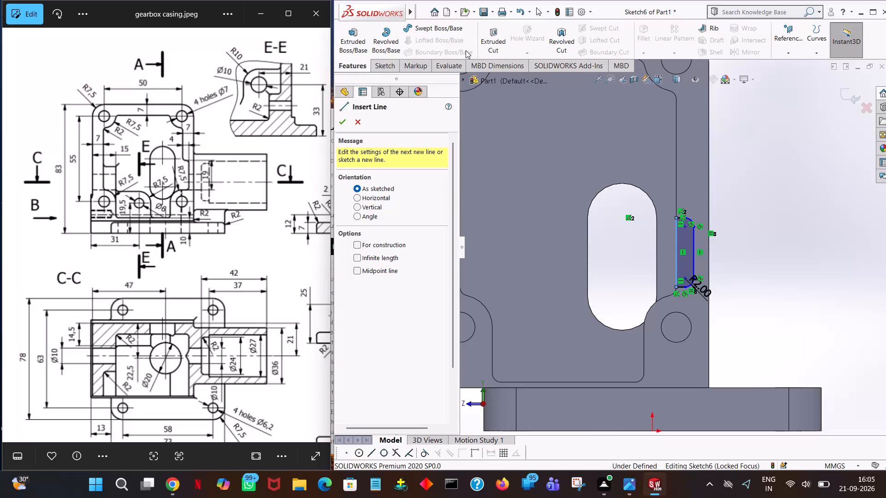
{"action": "left_click", "coordinate": [484, 46]}
{"action": "middle_click_drag", "start_coordinate": [742, 176], "coordinate": [778, 183]}
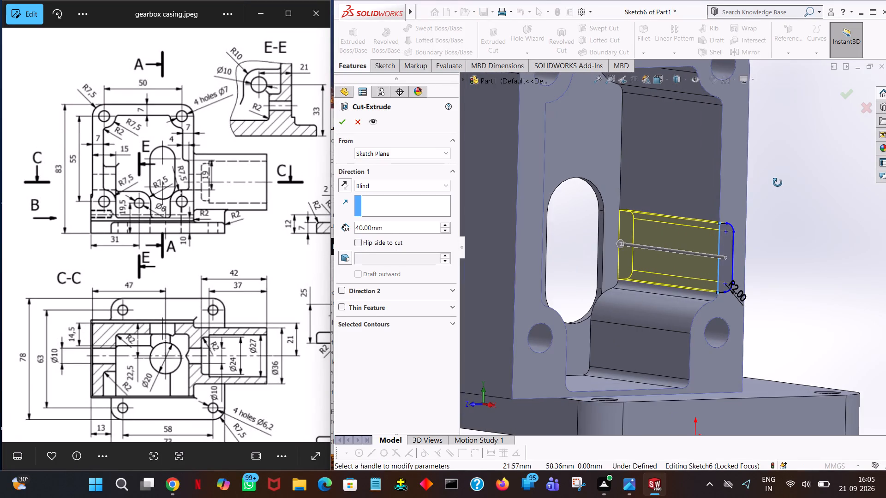
{"action": "middle_click_drag", "start_coordinate": [778, 183], "coordinate": [775, 183]}
{"action": "left_click", "coordinate": [346, 125]}
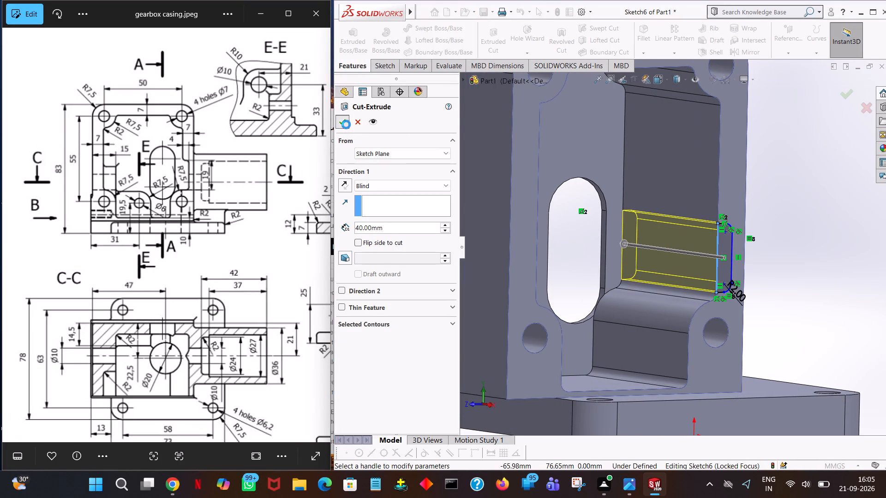
{"action": "left_click", "coordinate": [814, 190]}
Examine the new notch in the casing and compare it with the drawing's section, detail and isometric views.
{"action": "middle_click_drag", "start_coordinate": [807, 192], "coordinate": [799, 189]}
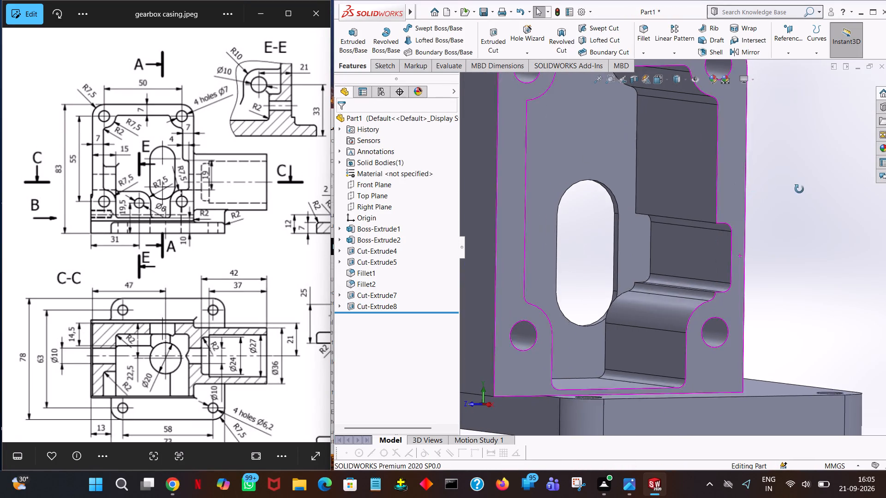
{"action": "middle_click_drag", "start_coordinate": [799, 189], "coordinate": [777, 190]}
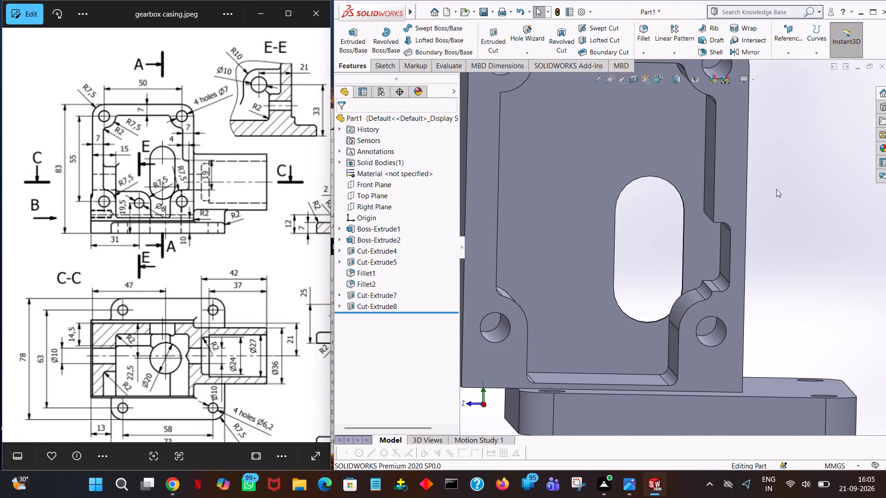
{"action": "scroll", "coordinate": [776, 189], "scroll_direction": "down", "scroll_amount": 2, "text": "ctrl"}
{"action": "scroll", "coordinate": [776, 189], "scroll_direction": "up", "scroll_amount": 7, "text": "ctrl"}
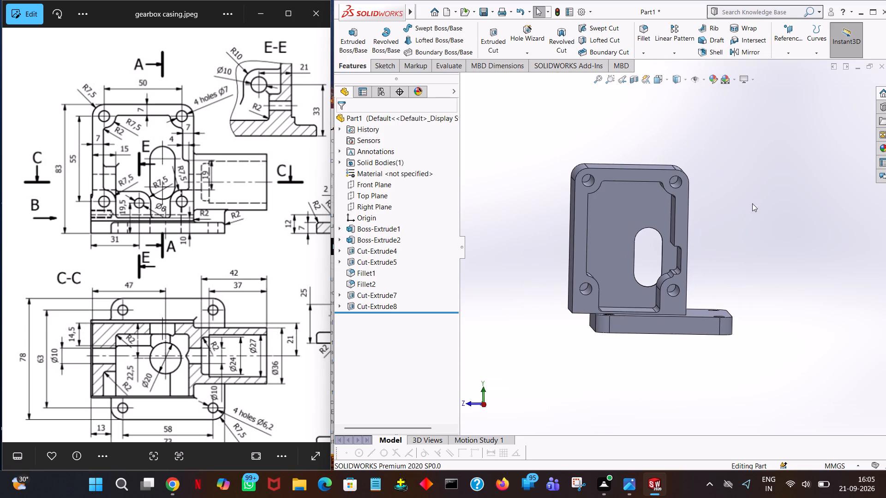
{"action": "left_click_drag", "start_coordinate": [209, 321], "coordinate": [1, 289]}
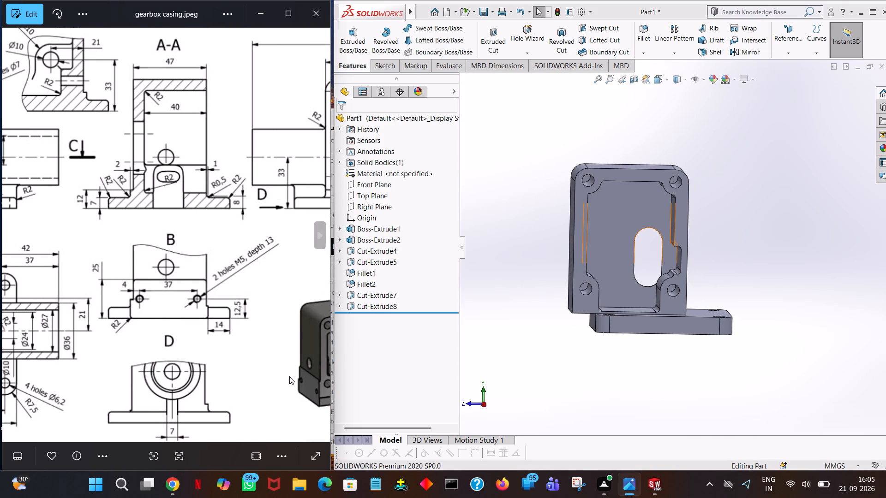
{"action": "left_click_drag", "start_coordinate": [288, 376], "coordinate": [198, 346]}
{"action": "left_click", "coordinate": [10, 228]}
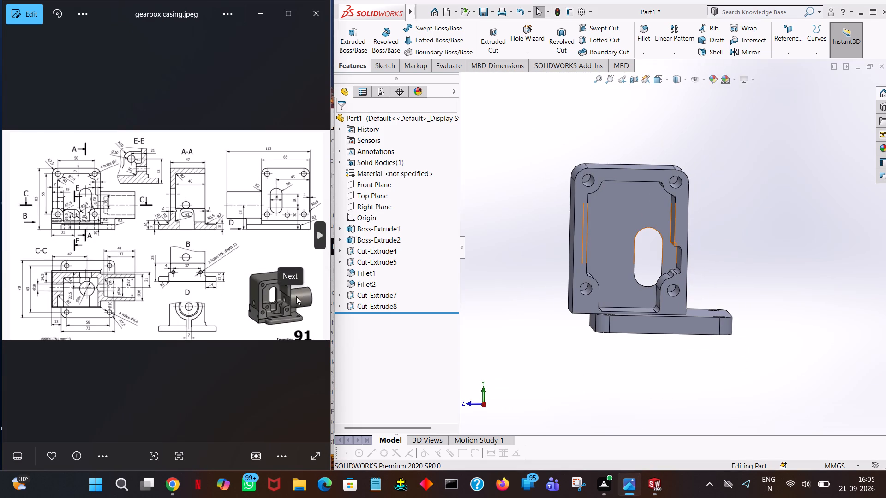
{"action": "scroll", "coordinate": [295, 307], "scroll_direction": "up", "scroll_amount": 10, "text": "ctrl"}
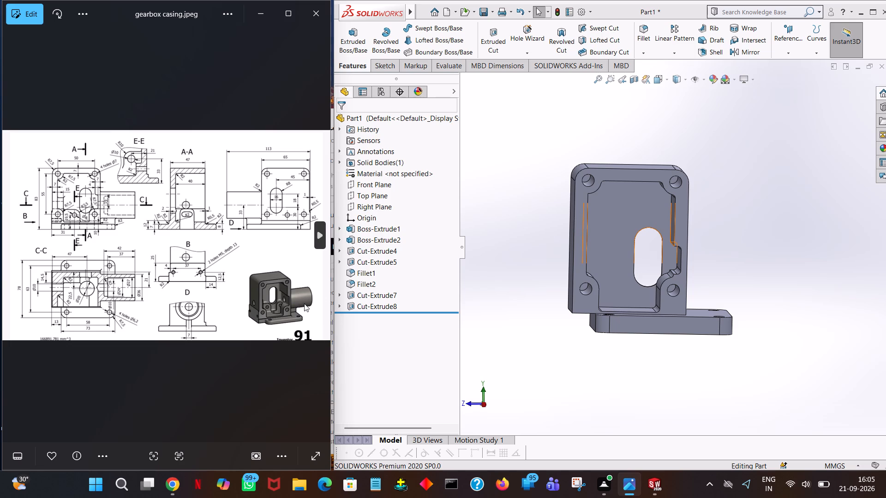
Examine the drawing's front, C-C, A-A, E-E, rear, B, D and isometric views for the casing's remaining features.
{"action": "scroll", "coordinate": [304, 303], "scroll_direction": "up", "scroll_amount": 11, "text": "ctrl"}
{"action": "left_click", "coordinate": [261, 295]}
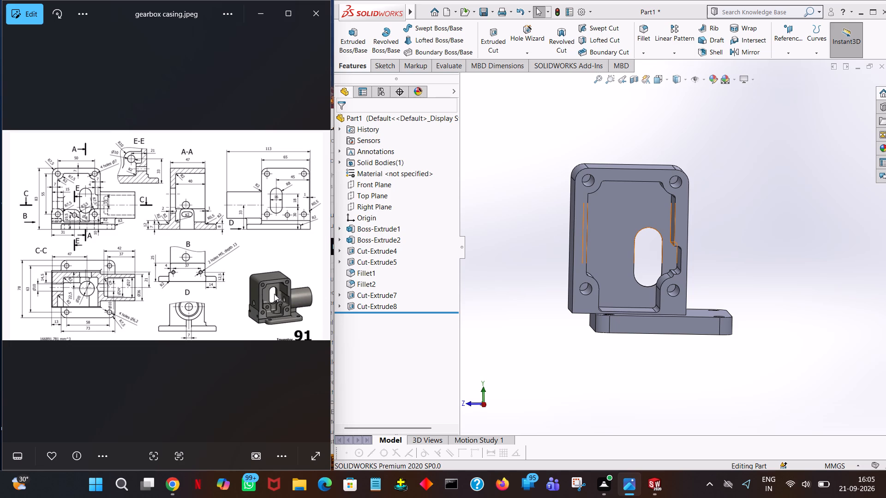
{"action": "scroll", "coordinate": [280, 294], "scroll_direction": "up", "scroll_amount": 6, "text": "ctrl"}
{"action": "scroll", "coordinate": [280, 295], "scroll_direction": "down", "scroll_amount": 7, "text": "ctrl"}
{"action": "scroll", "coordinate": [285, 286], "scroll_direction": "up", "scroll_amount": 3, "text": "ctrl"}
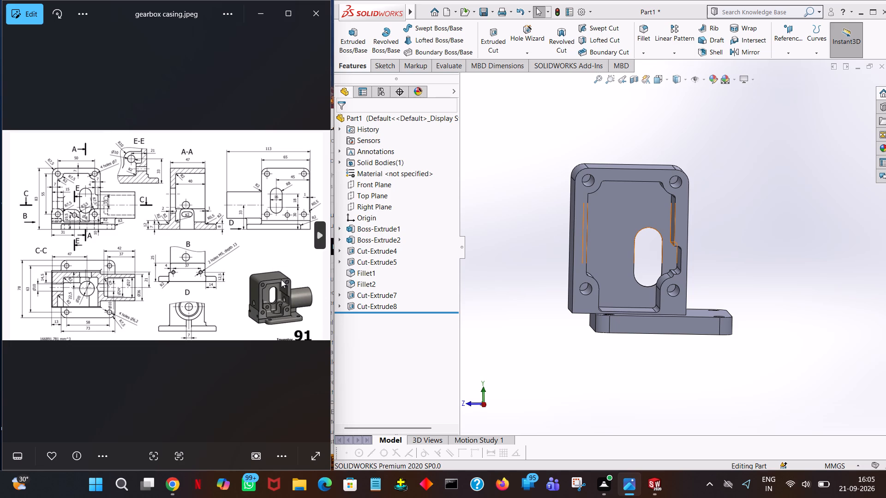
{"action": "scroll", "coordinate": [281, 279], "scroll_direction": "up", "scroll_amount": 4, "text": "ctrl"}
{"action": "left_click", "coordinate": [281, 279]}
{"action": "left_click", "coordinate": [13, 237]}
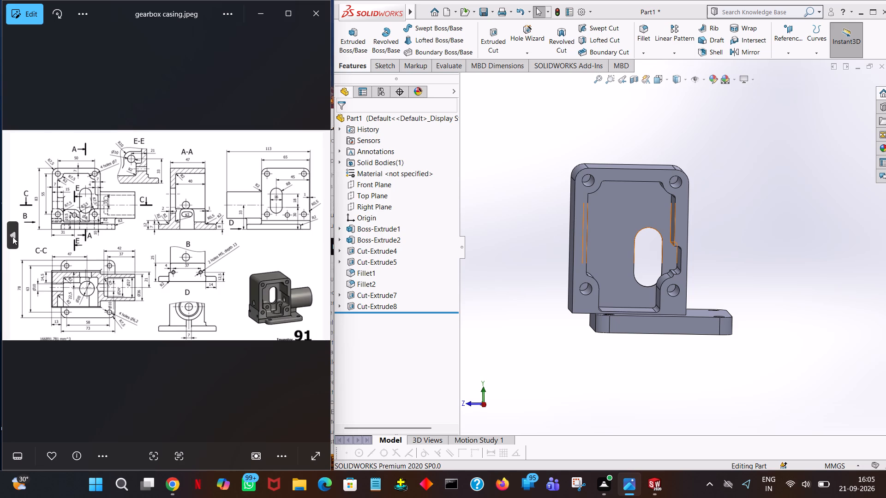
{"action": "scroll", "coordinate": [12, 237], "scroll_direction": "up", "scroll_amount": 8, "text": "ctrl"}
{"action": "scroll", "coordinate": [90, 236], "scroll_direction": "up", "scroll_amount": 7, "text": "ctrl"}
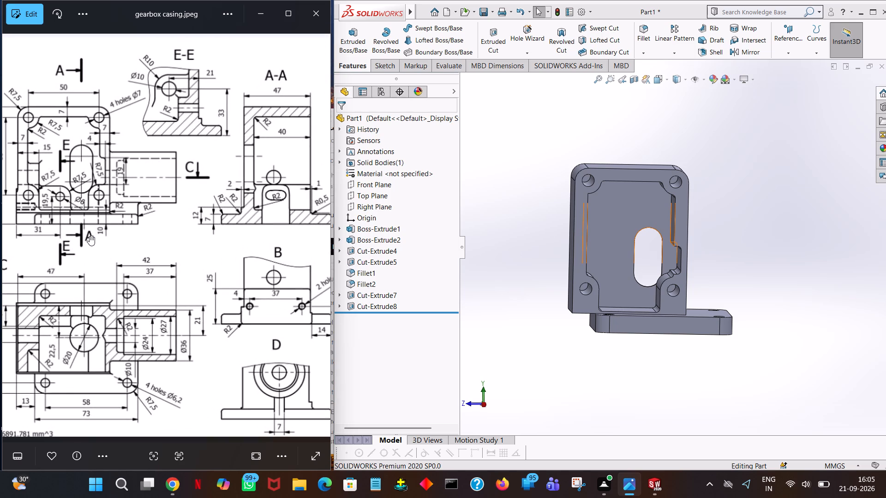
{"action": "left_click_drag", "start_coordinate": [198, 281], "coordinate": [175, 281]}
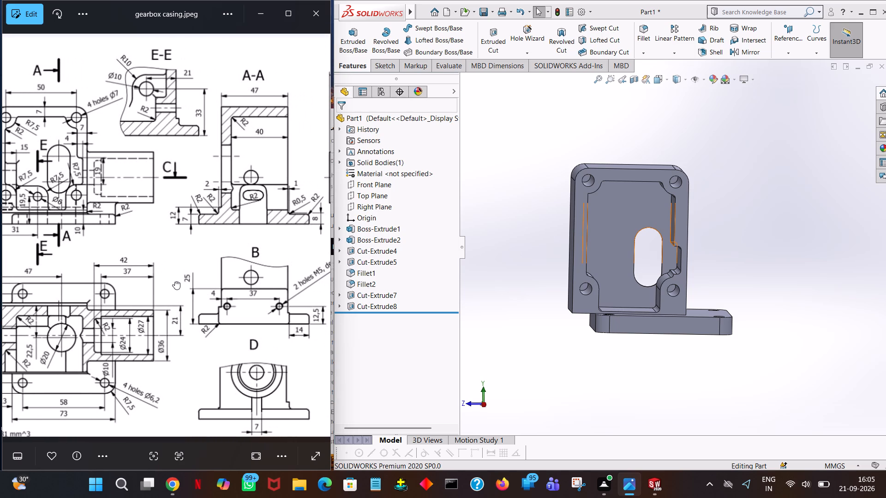
{"action": "left_click_drag", "start_coordinate": [175, 281], "coordinate": [92, 273]}
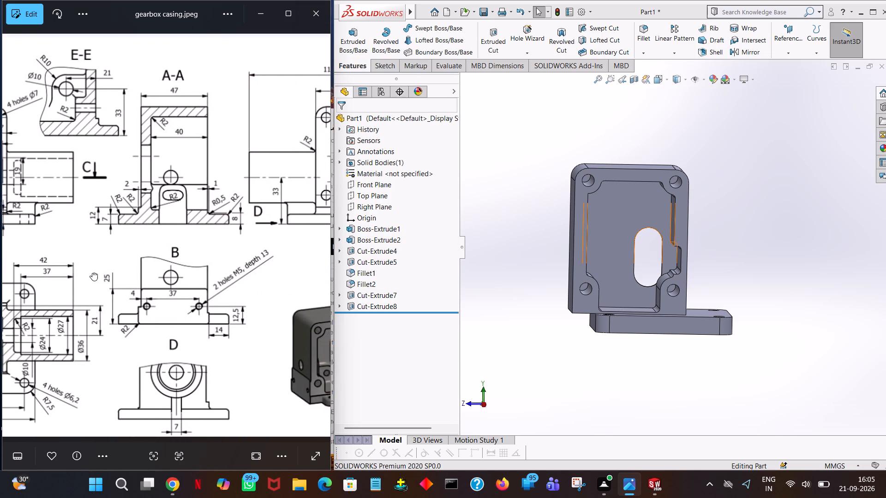
{"action": "left_click_drag", "start_coordinate": [92, 273], "coordinate": [12, 261]}
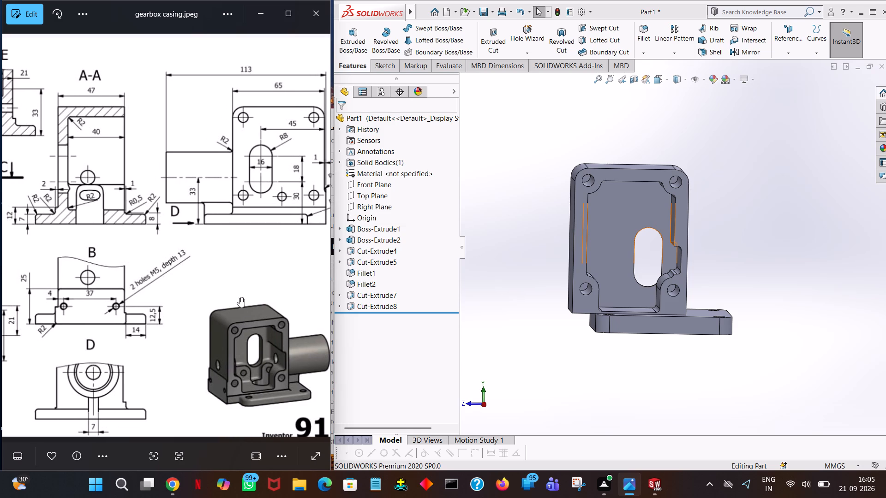
{"action": "left_click_drag", "start_coordinate": [261, 243], "coordinate": [137, 244]}
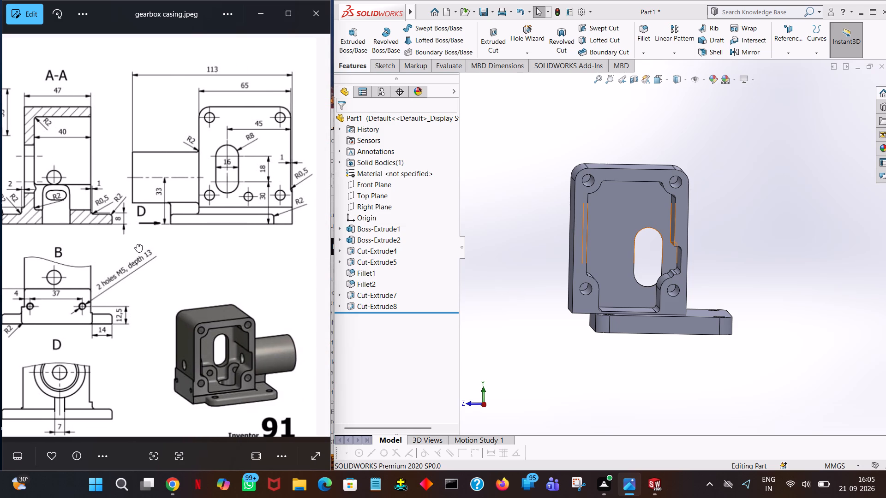
{"action": "left_click_drag", "start_coordinate": [137, 244], "coordinate": [138, 234]}
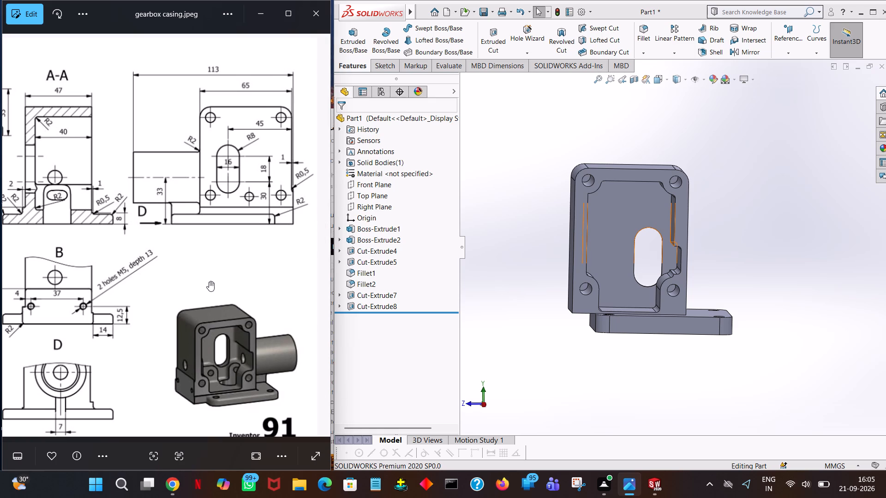
{"action": "left_click_drag", "start_coordinate": [100, 223], "coordinate": [126, 234]}
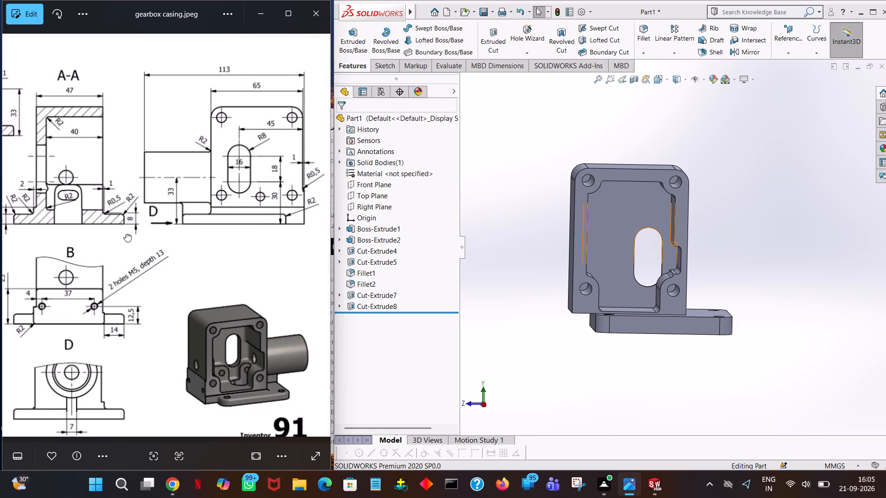
{"action": "left_click_drag", "start_coordinate": [126, 234], "coordinate": [182, 245]}
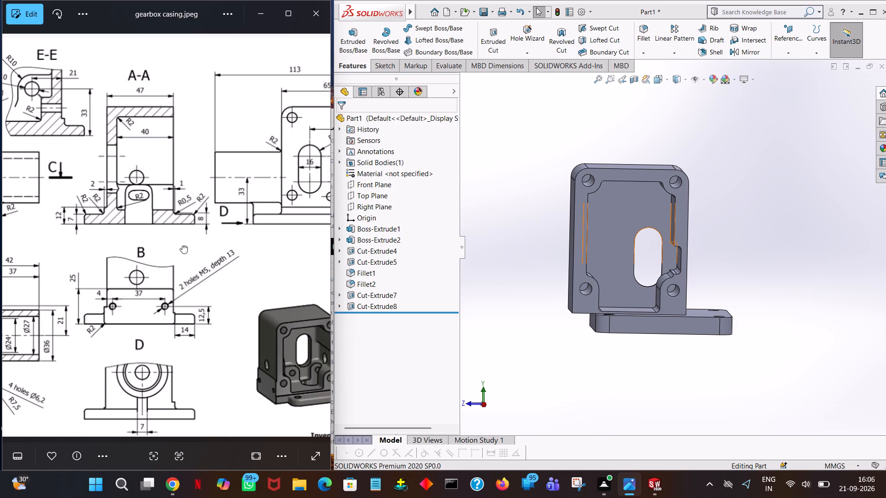
{"action": "left_click_drag", "start_coordinate": [182, 245], "coordinate": [242, 242]}
{"action": "left_click_drag", "start_coordinate": [110, 247], "coordinate": [170, 251]}
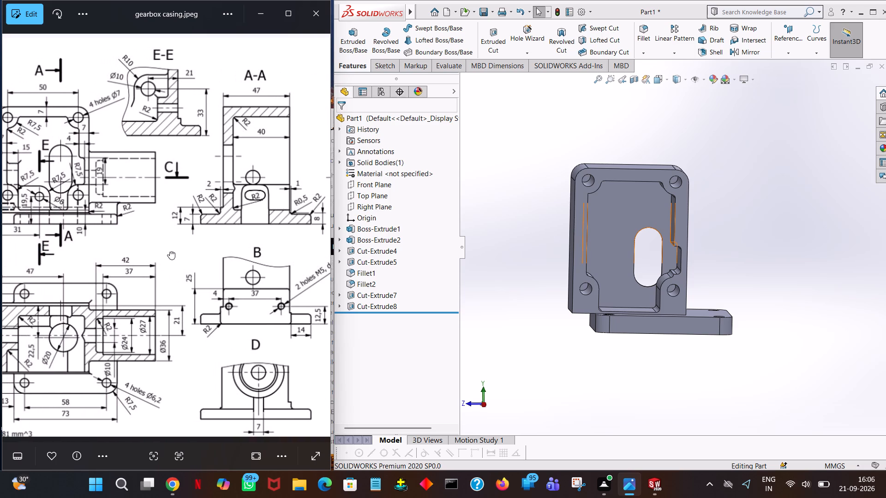
{"action": "left_click_drag", "start_coordinate": [170, 251], "coordinate": [236, 253]}
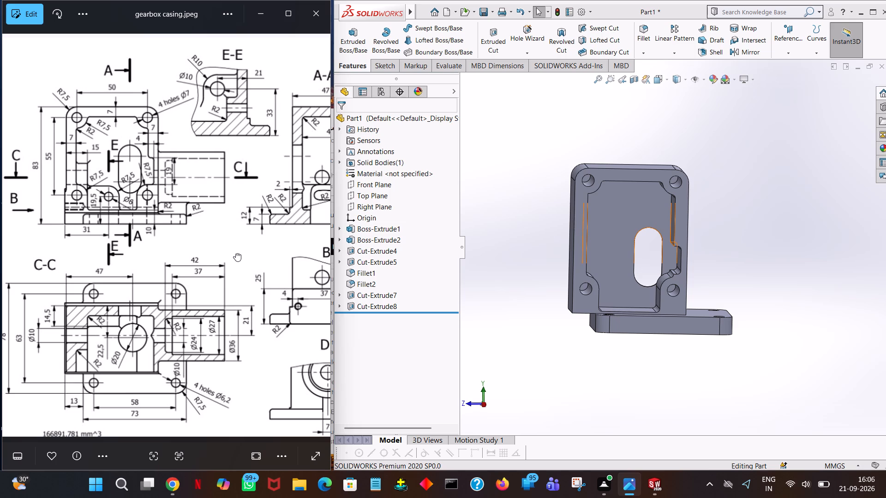
{"action": "left_click_drag", "start_coordinate": [236, 253], "coordinate": [18, 254]}
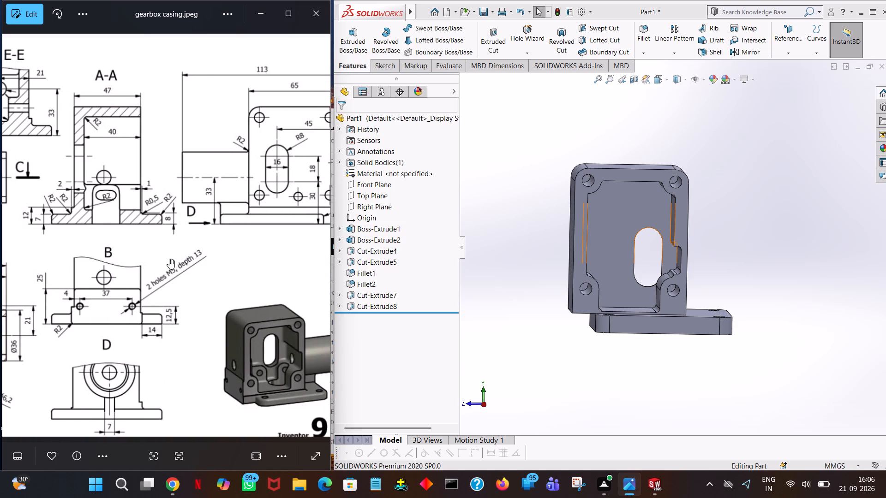
{"action": "left_click_drag", "start_coordinate": [169, 260], "coordinate": [243, 267]}
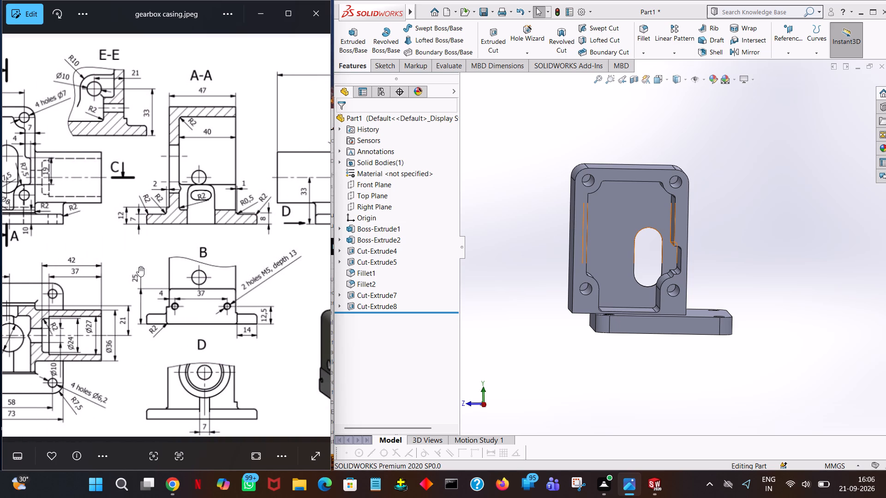
{"action": "left_click_drag", "start_coordinate": [139, 267], "coordinate": [234, 287]}
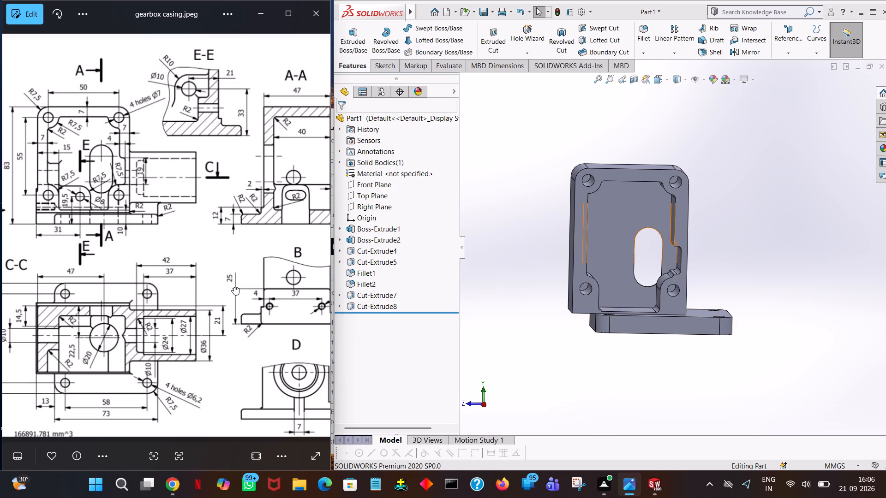
{"action": "left_click_drag", "start_coordinate": [234, 287], "coordinate": [251, 288]}
Inspect the casing's open pocket and base plate, and compare them with the drawing's A-A, rear, B, D and front views.
{"action": "middle_click_drag", "start_coordinate": [763, 302], "coordinate": [722, 309]}
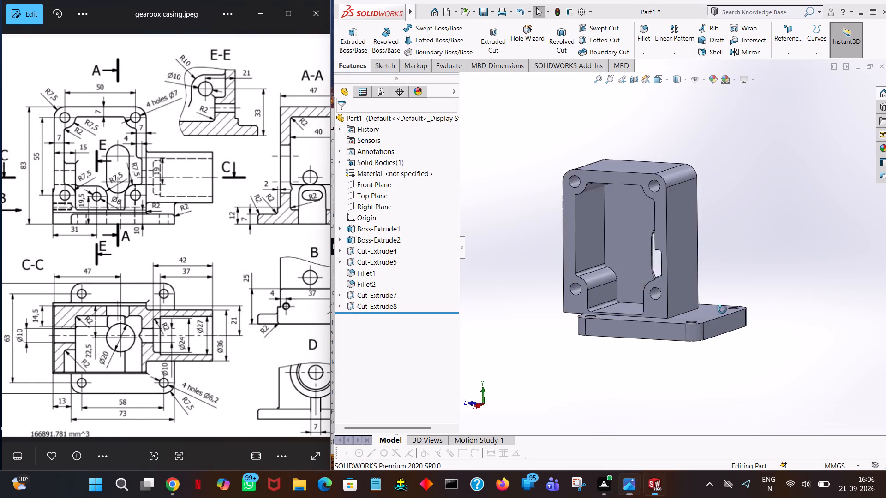
{"action": "middle_click_drag", "start_coordinate": [722, 309], "coordinate": [712, 353]}
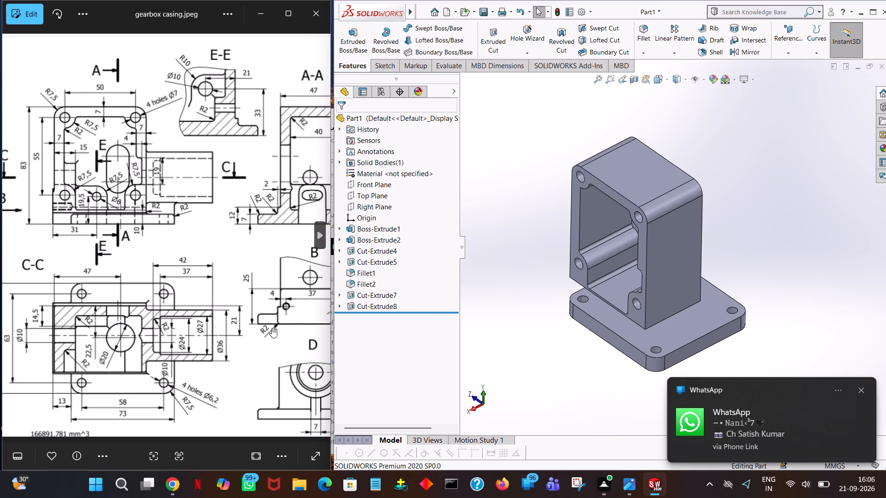
{"action": "left_click_drag", "start_coordinate": [269, 327], "coordinate": [36, 296]}
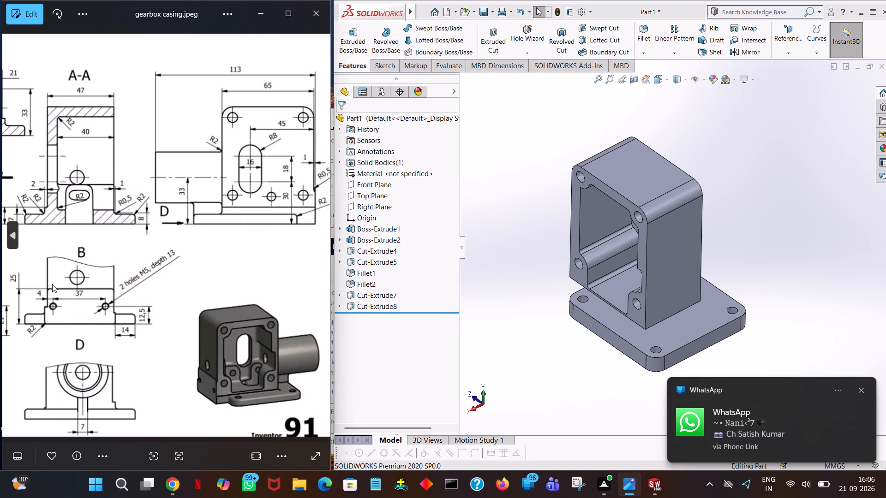
{"action": "left_click_drag", "start_coordinate": [192, 243], "coordinate": [155, 245]}
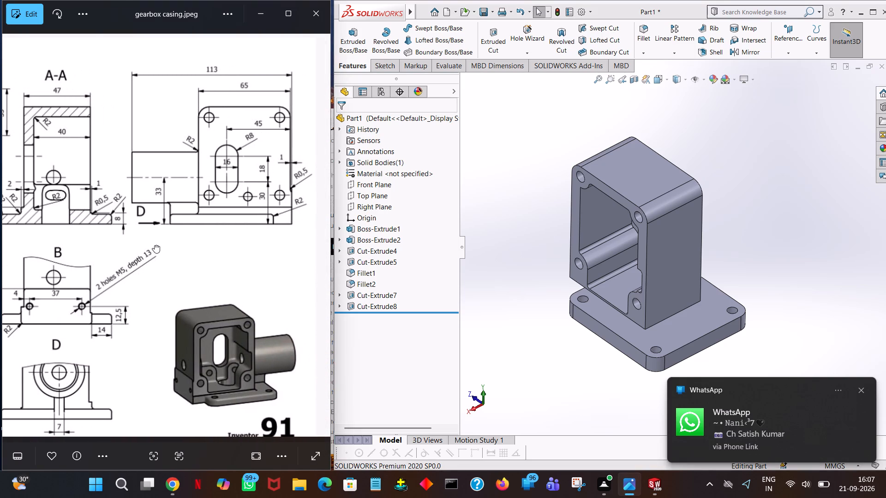
{"action": "left_click_drag", "start_coordinate": [155, 245], "coordinate": [156, 244]}
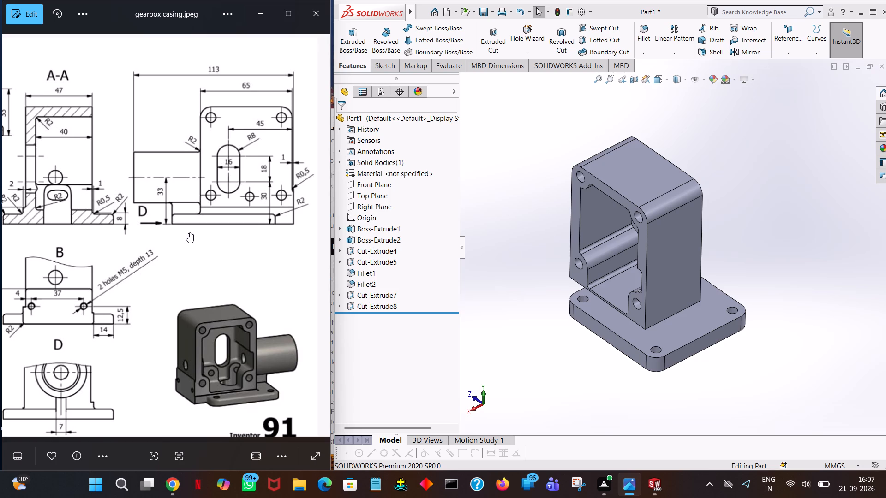
{"action": "left_click_drag", "start_coordinate": [176, 234], "coordinate": [180, 234]}
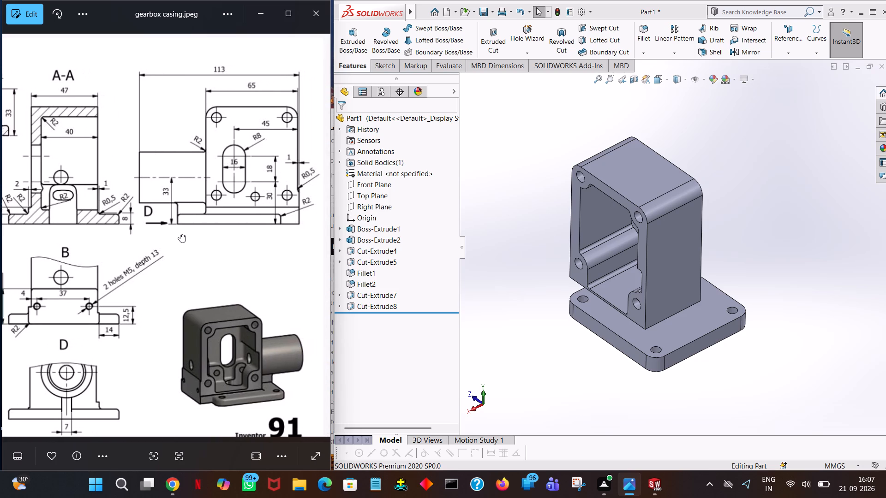
{"action": "left_click_drag", "start_coordinate": [180, 234], "coordinate": [204, 219]}
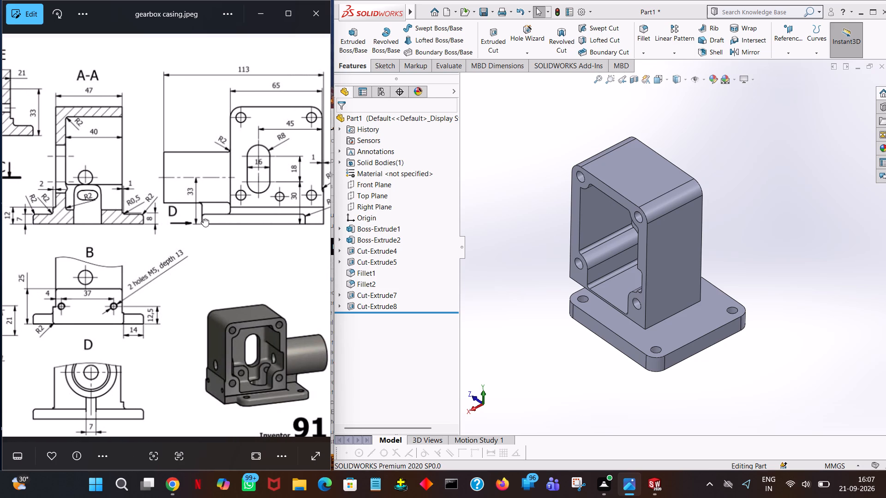
{"action": "left_click_drag", "start_coordinate": [204, 219], "coordinate": [219, 216]}
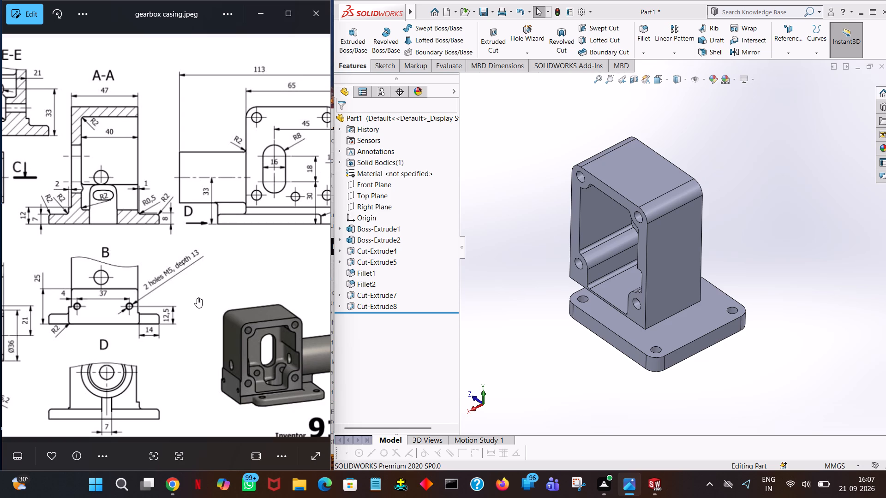
{"action": "left_click_drag", "start_coordinate": [201, 296], "coordinate": [245, 299]}
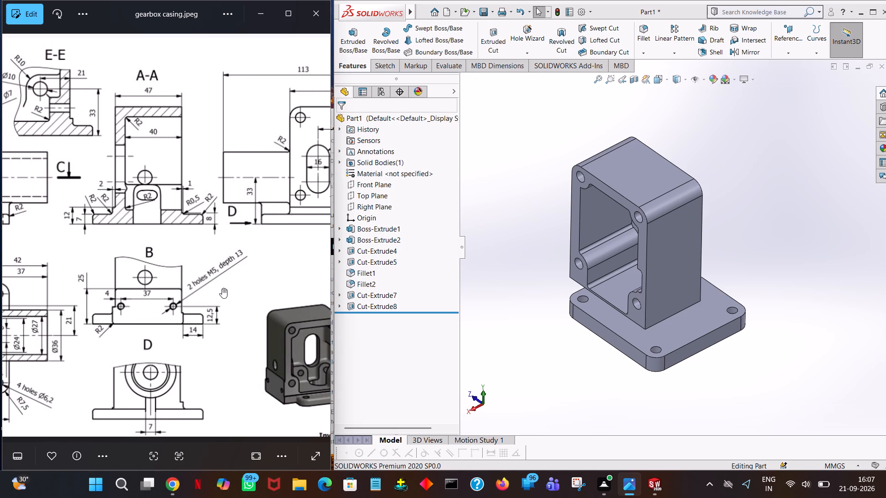
{"action": "left_click_drag", "start_coordinate": [168, 267], "coordinate": [192, 267]}
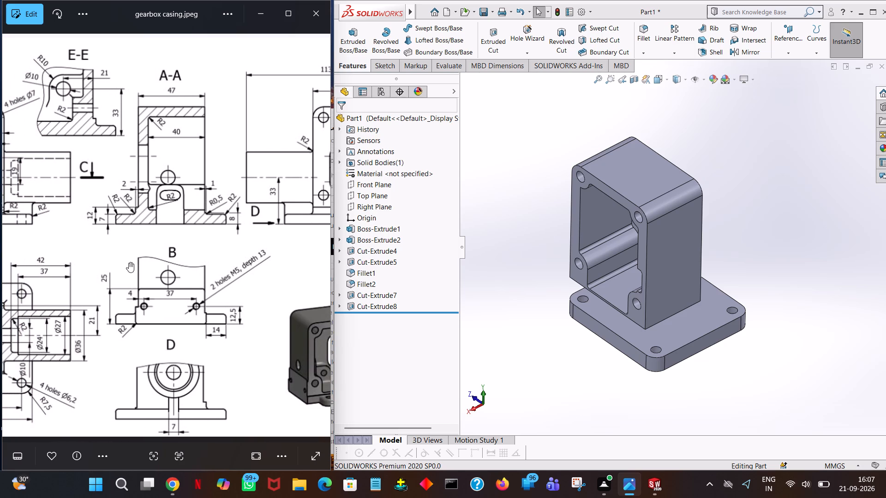
{"action": "left_click_drag", "start_coordinate": [129, 262], "coordinate": [180, 263]}
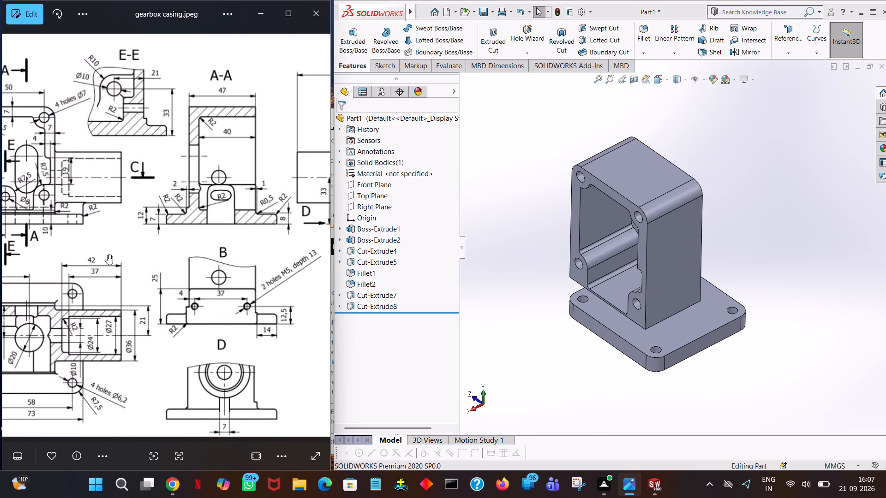
{"action": "left_click_drag", "start_coordinate": [107, 255], "coordinate": [197, 278]}
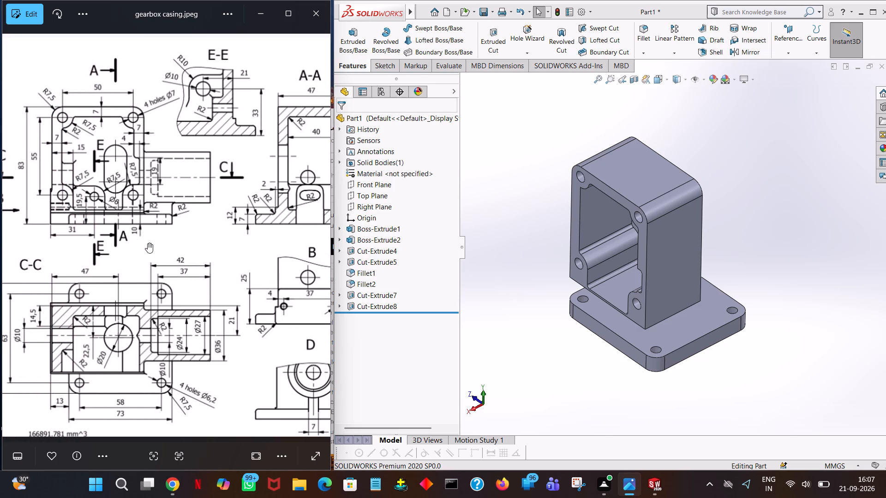
{"action": "left_click_drag", "start_coordinate": [166, 228], "coordinate": [181, 228]}
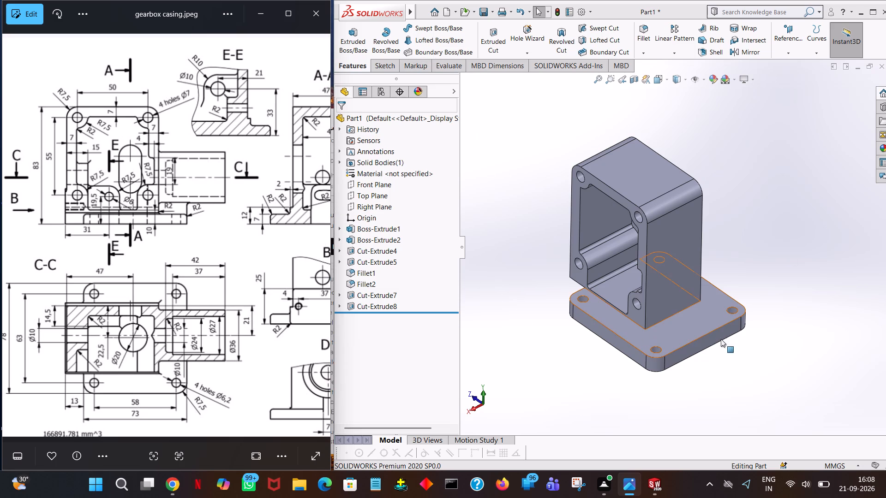
View the casing's pocket and slot from the open side and study the drawing's front view around the slot, bosses and cylindrical extension.
{"action": "middle_click_drag", "start_coordinate": [726, 351], "coordinate": [763, 306]}
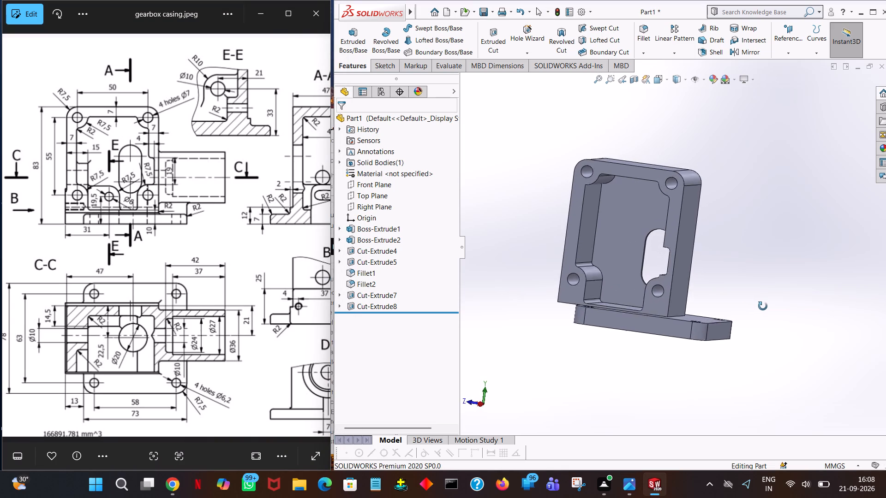
{"action": "middle_click_drag", "start_coordinate": [763, 306], "coordinate": [767, 308]}
{"action": "middle_click", "coordinate": [767, 308]}
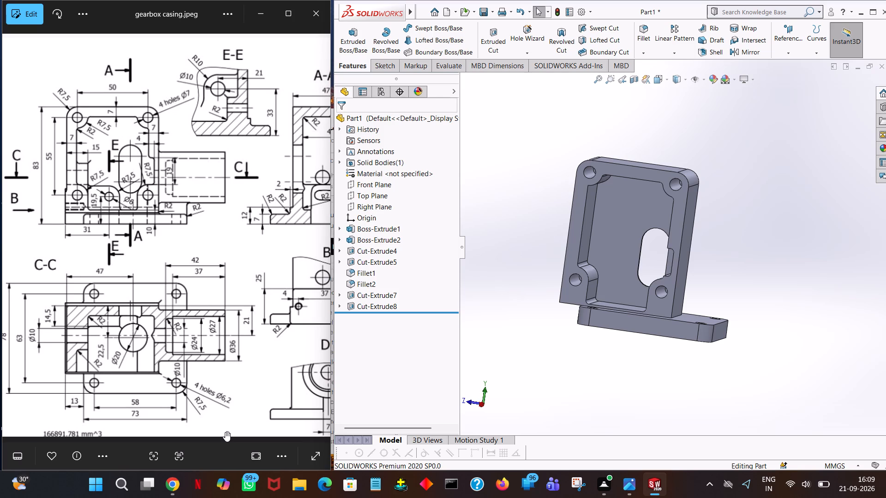
{"action": "scroll", "coordinate": [122, 207], "scroll_direction": "down", "scroll_amount": 3, "text": "ctrl"}
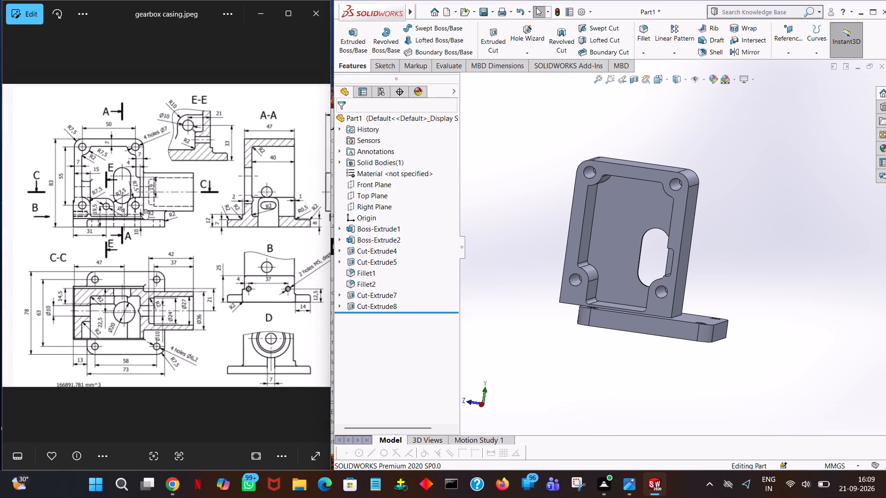
{"action": "scroll", "coordinate": [144, 209], "scroll_direction": "up", "scroll_amount": 13, "text": "ctrl"}
{"action": "scroll", "coordinate": [180, 242], "scroll_direction": "down", "scroll_amount": 2, "text": "ctrl"}
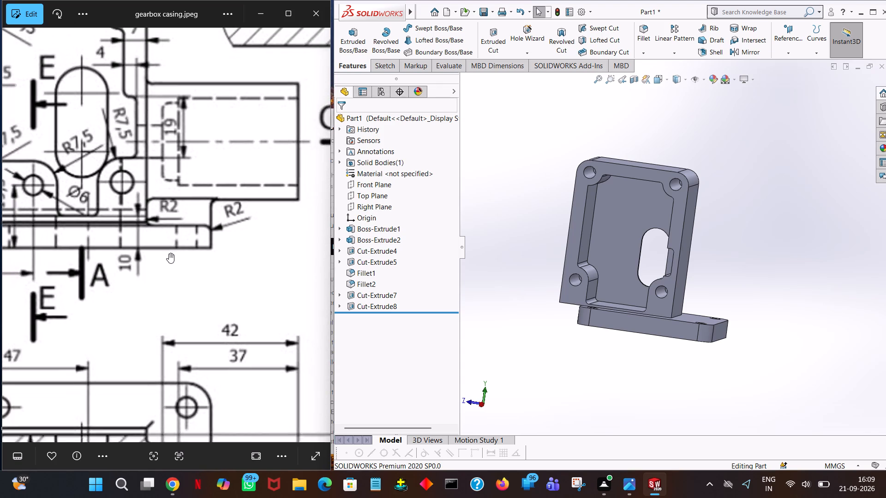
{"action": "scroll", "coordinate": [169, 253], "scroll_direction": "down", "scroll_amount": 3, "text": "ctrl"}
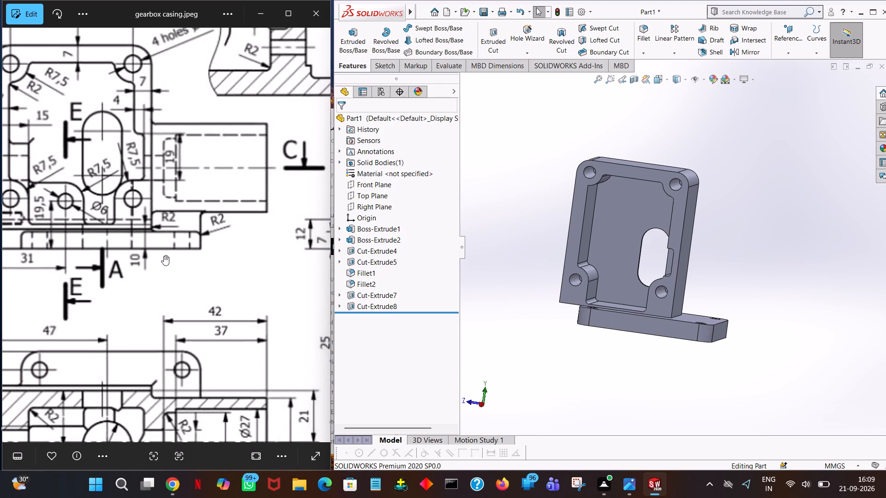
Study the drawing's front, E-E and A-A views around the slot, lower bosses, base plate and cylindrical extension.
{"action": "left_click_drag", "start_coordinate": [168, 264], "coordinate": [186, 265]}
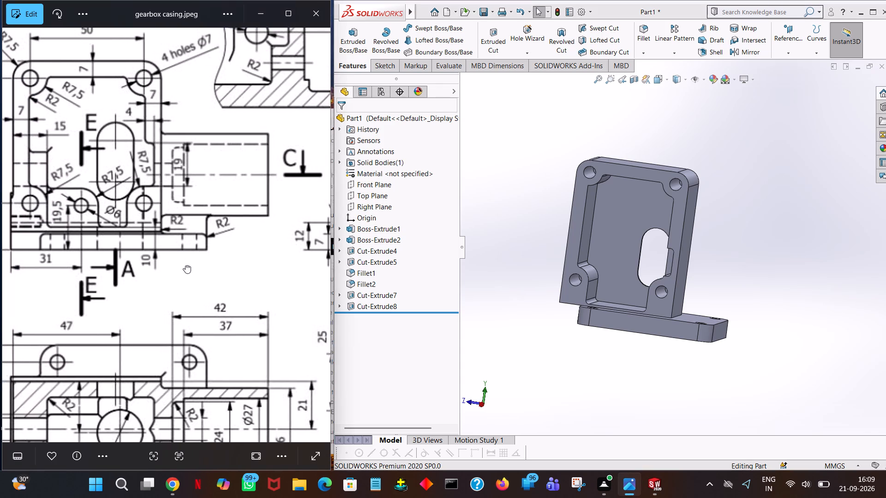
{"action": "left_click_drag", "start_coordinate": [186, 265], "coordinate": [243, 258]}
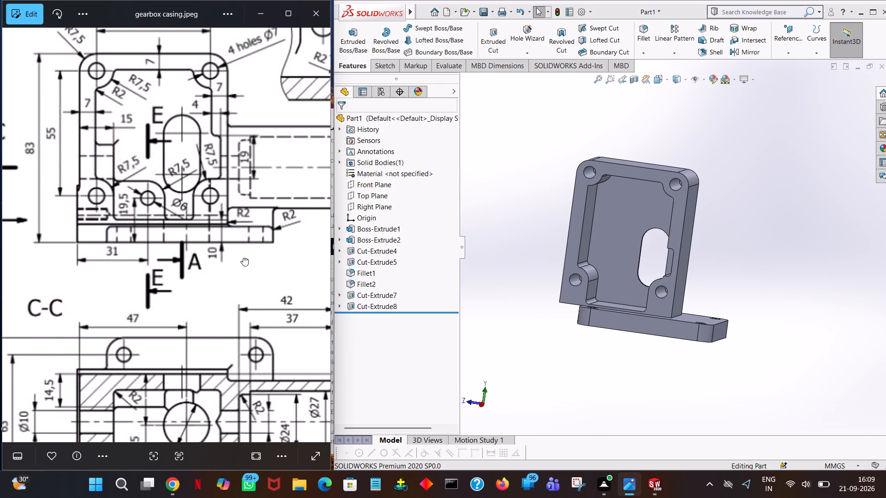
{"action": "left_click_drag", "start_coordinate": [243, 258], "coordinate": [228, 289]}
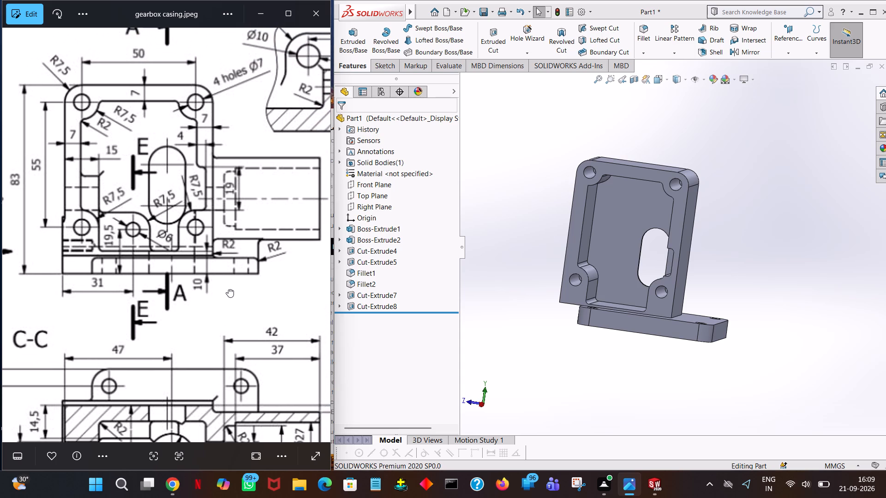
{"action": "left_click_drag", "start_coordinate": [228, 289], "coordinate": [206, 299]}
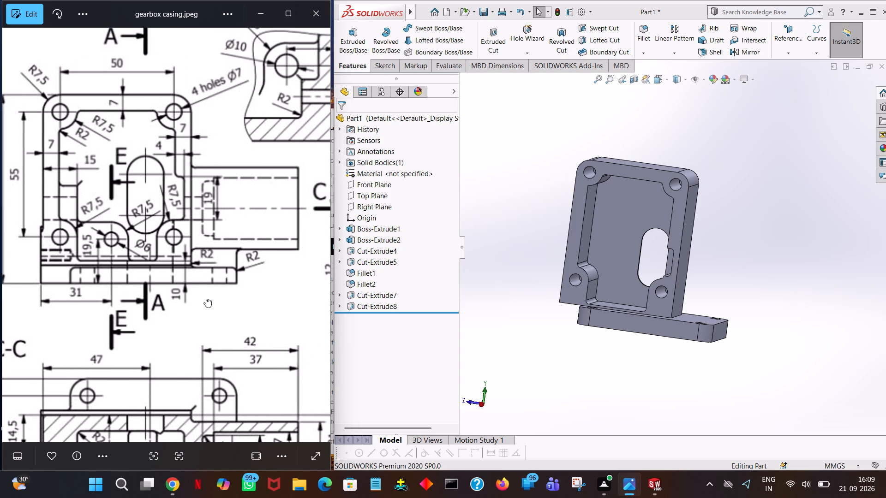
{"action": "left_click_drag", "start_coordinate": [206, 299], "coordinate": [205, 299]}
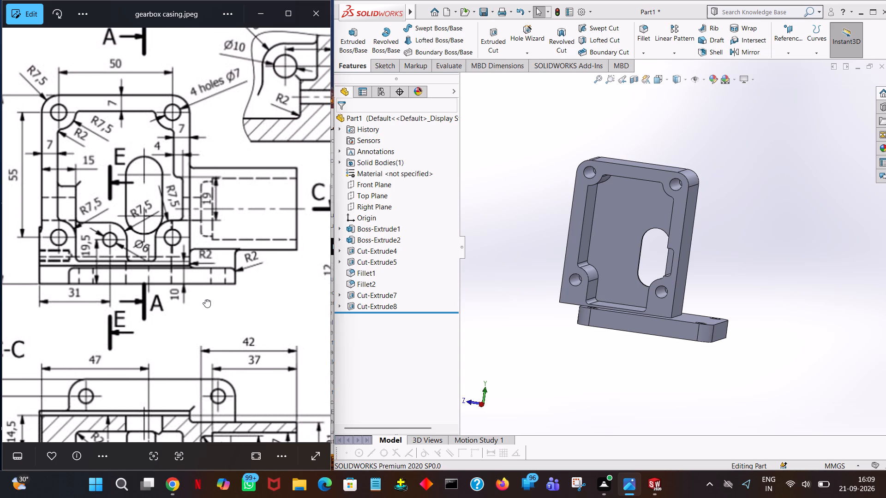
{"action": "left_click_drag", "start_coordinate": [205, 299], "coordinate": [6, 313]}
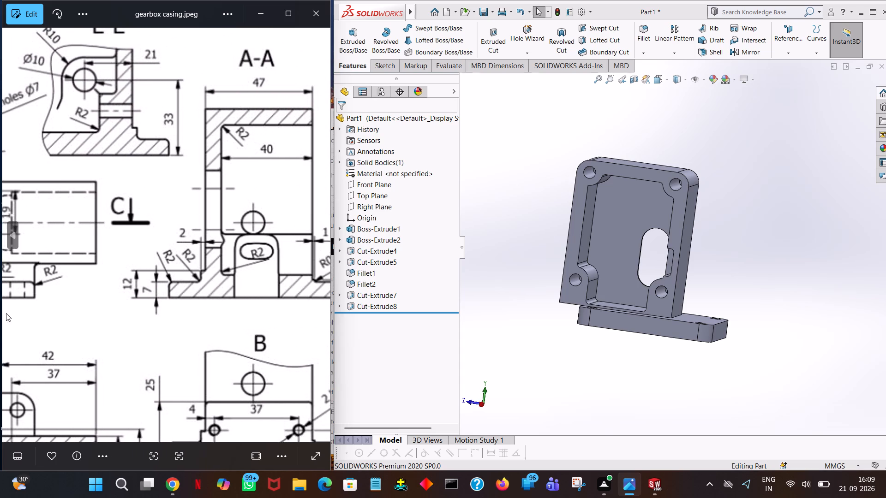
{"action": "left_click_drag", "start_coordinate": [6, 313], "coordinate": [95, 285]}
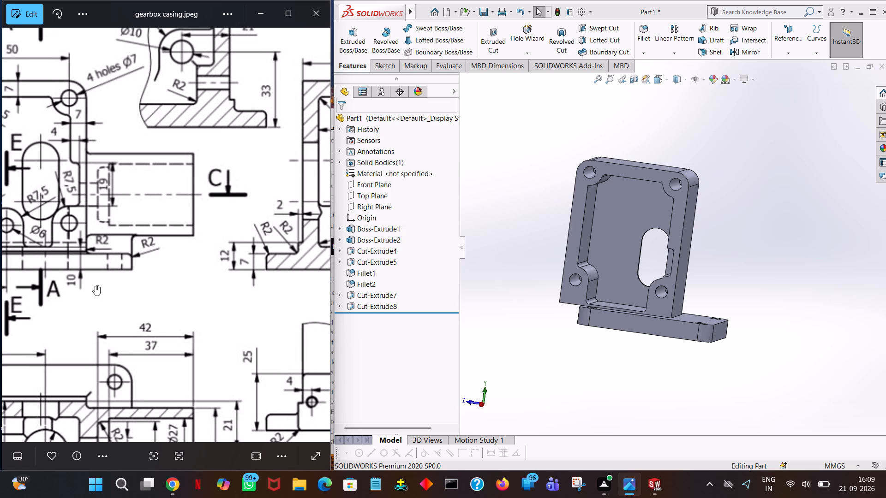
{"action": "left_click_drag", "start_coordinate": [95, 285], "coordinate": [0, 356]}
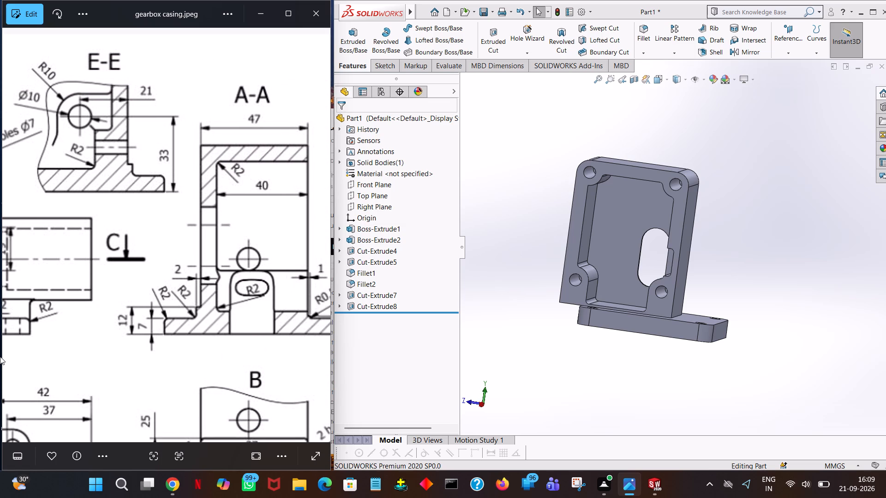
{"action": "left_click_drag", "start_coordinate": [0, 356], "coordinate": [193, 328]}
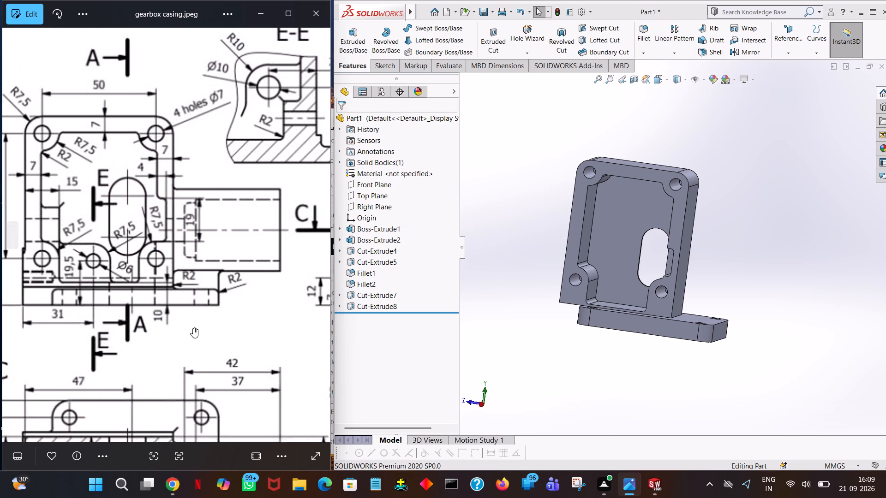
{"action": "left_click_drag", "start_coordinate": [193, 328], "coordinate": [36, 336]}
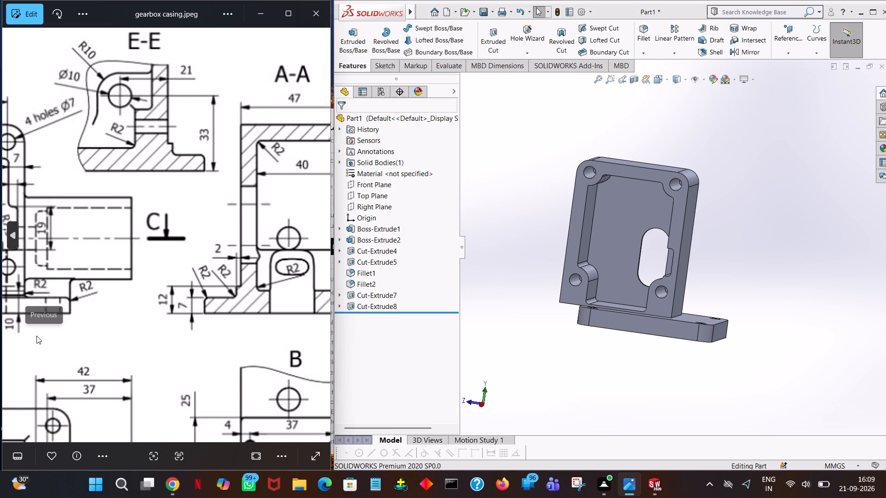
{"action": "left_click_drag", "start_coordinate": [36, 336], "coordinate": [18, 339]}
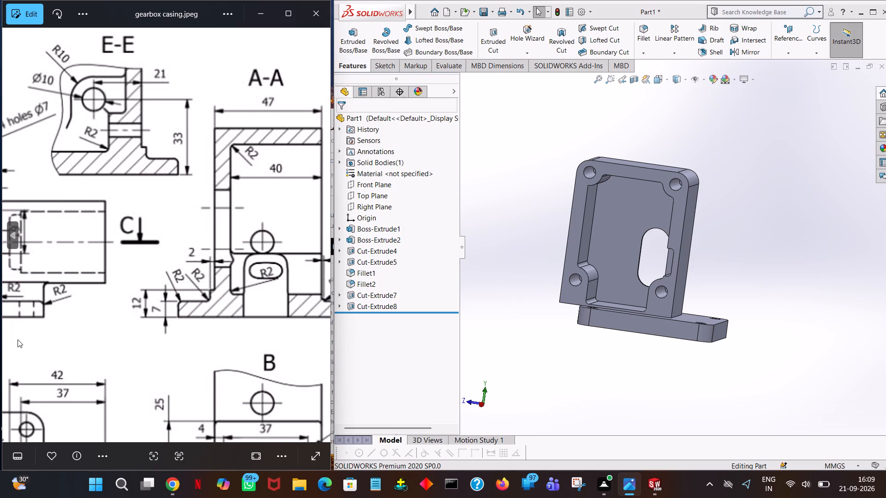
{"action": "left_click_drag", "start_coordinate": [18, 339], "coordinate": [117, 323]}
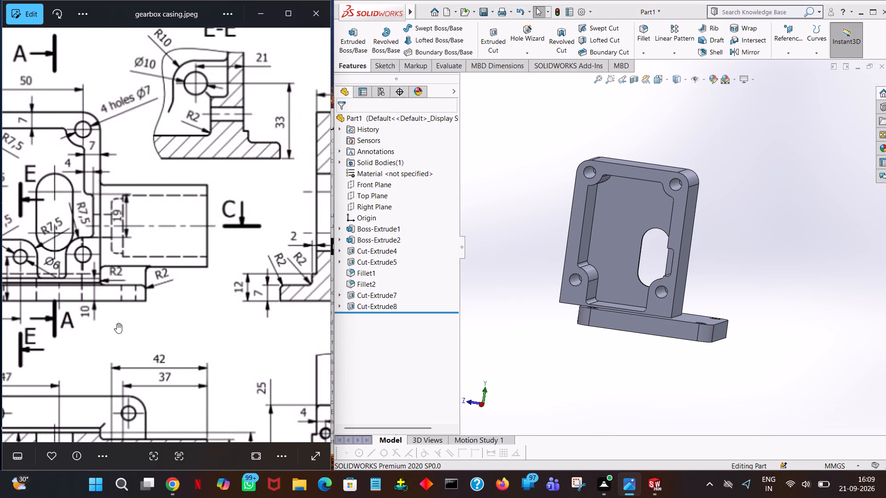
{"action": "left_click_drag", "start_coordinate": [117, 323], "coordinate": [150, 317]}
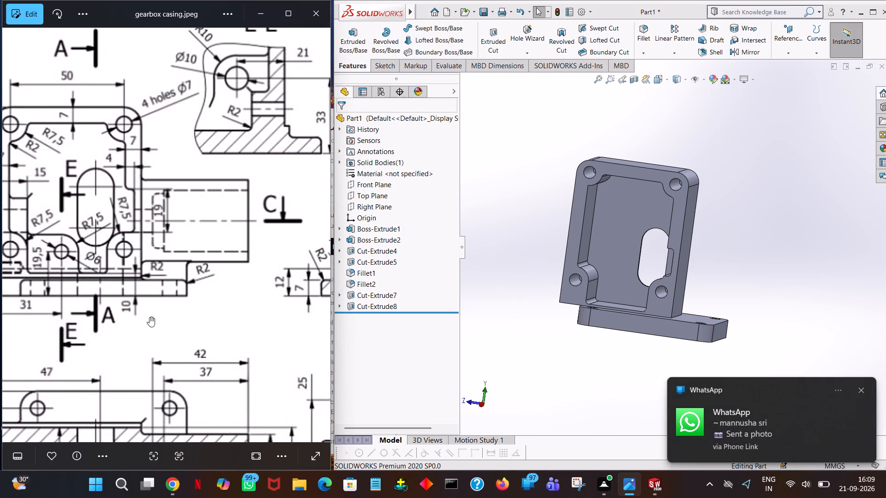
{"action": "left_click_drag", "start_coordinate": [150, 317], "coordinate": [126, 313]}
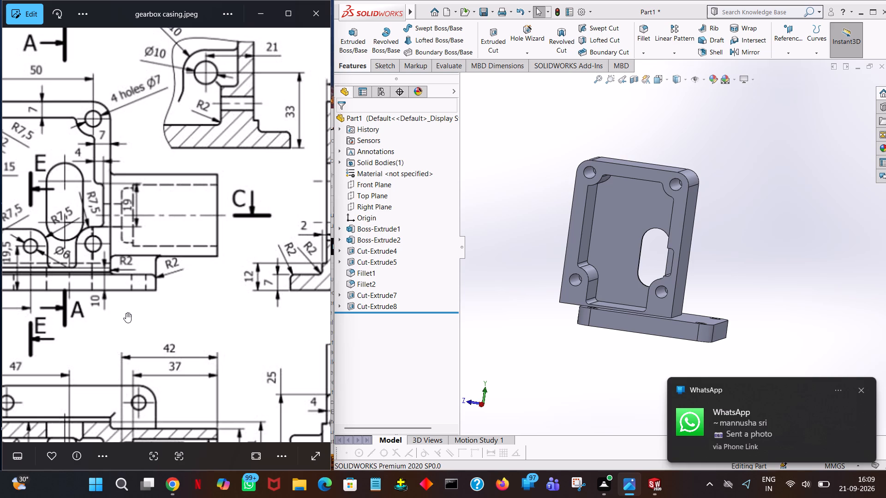
{"action": "left_click_drag", "start_coordinate": [126, 313], "coordinate": [133, 324]}
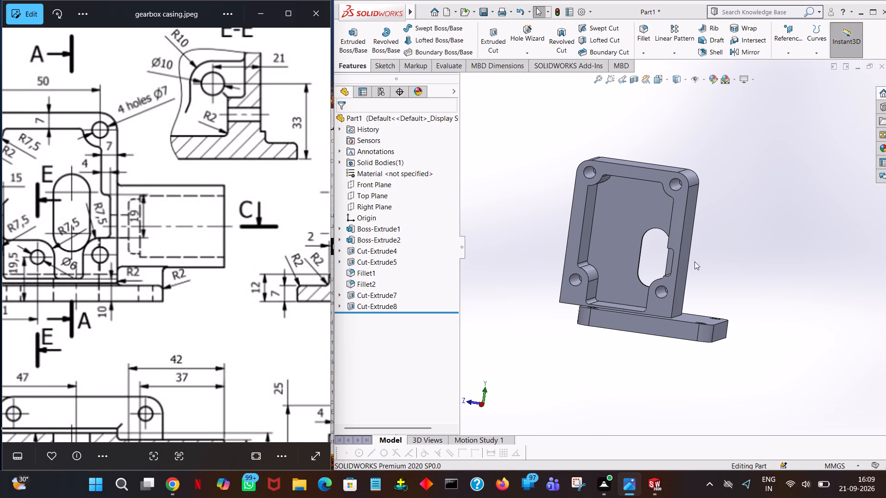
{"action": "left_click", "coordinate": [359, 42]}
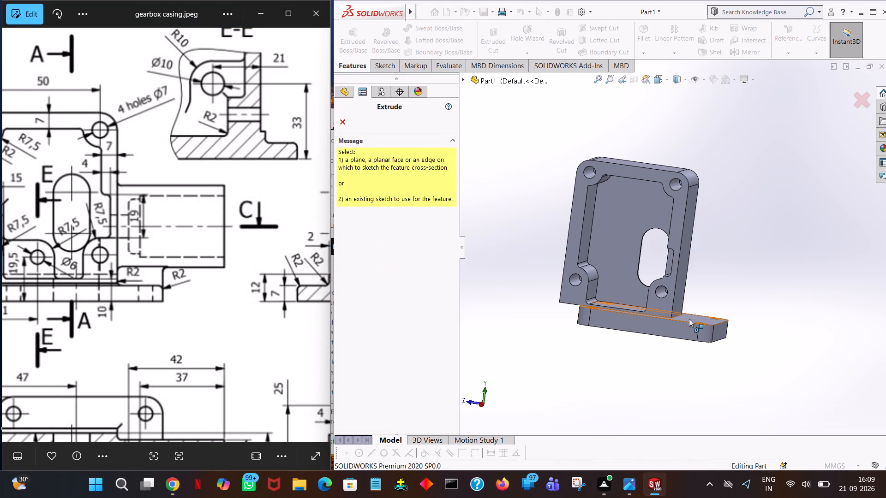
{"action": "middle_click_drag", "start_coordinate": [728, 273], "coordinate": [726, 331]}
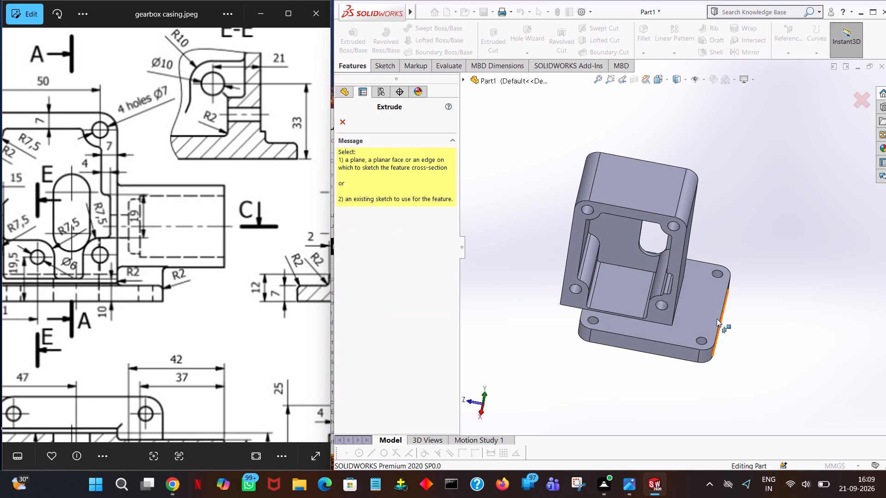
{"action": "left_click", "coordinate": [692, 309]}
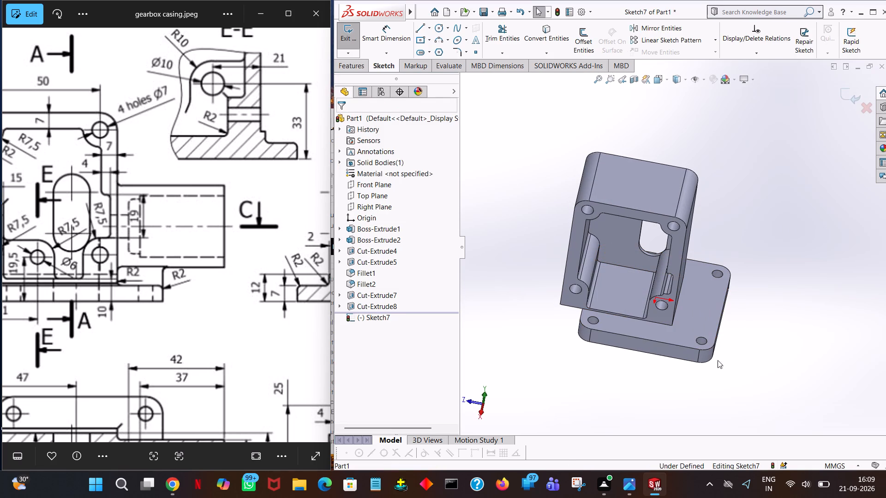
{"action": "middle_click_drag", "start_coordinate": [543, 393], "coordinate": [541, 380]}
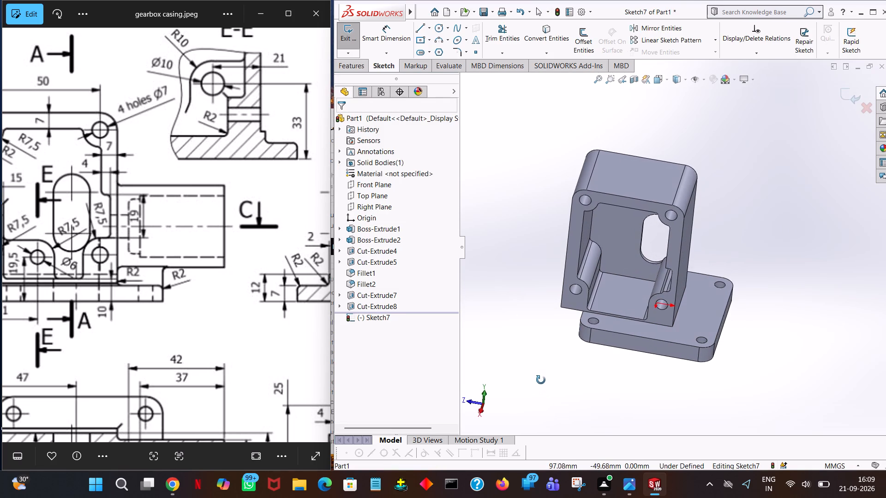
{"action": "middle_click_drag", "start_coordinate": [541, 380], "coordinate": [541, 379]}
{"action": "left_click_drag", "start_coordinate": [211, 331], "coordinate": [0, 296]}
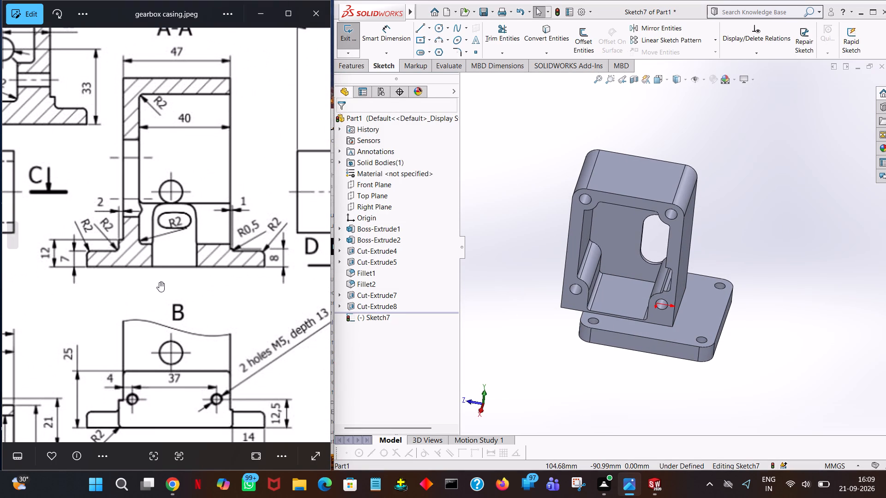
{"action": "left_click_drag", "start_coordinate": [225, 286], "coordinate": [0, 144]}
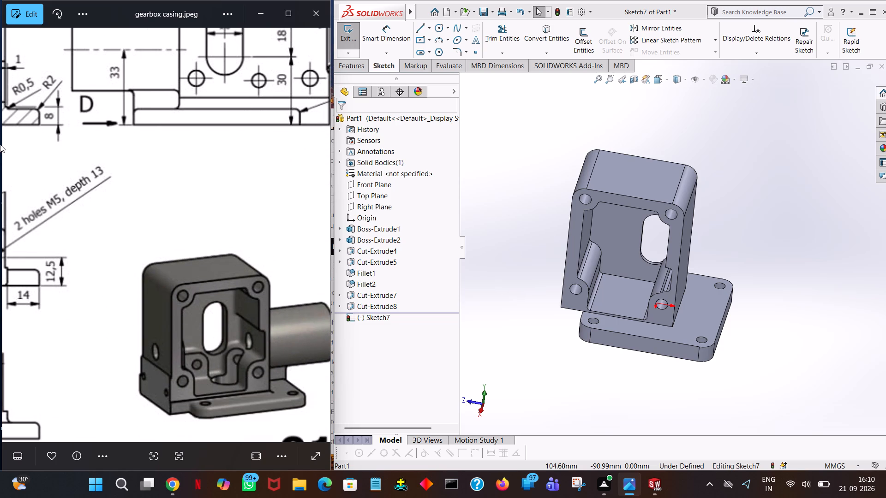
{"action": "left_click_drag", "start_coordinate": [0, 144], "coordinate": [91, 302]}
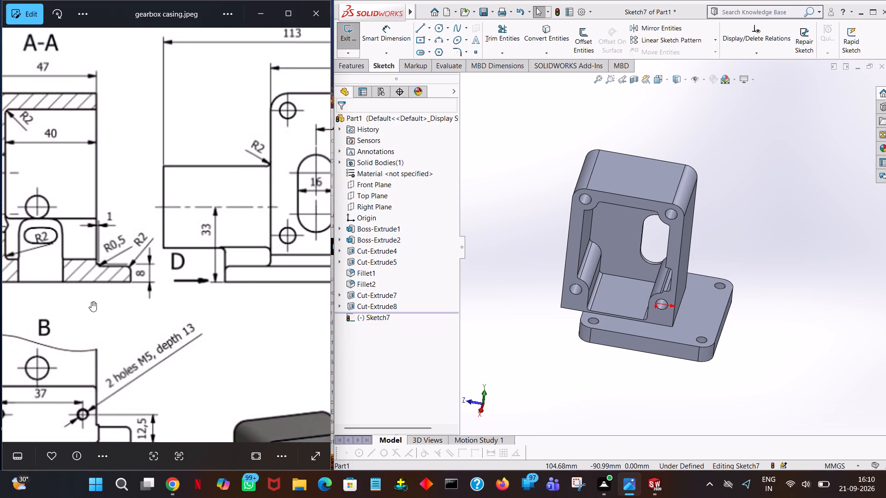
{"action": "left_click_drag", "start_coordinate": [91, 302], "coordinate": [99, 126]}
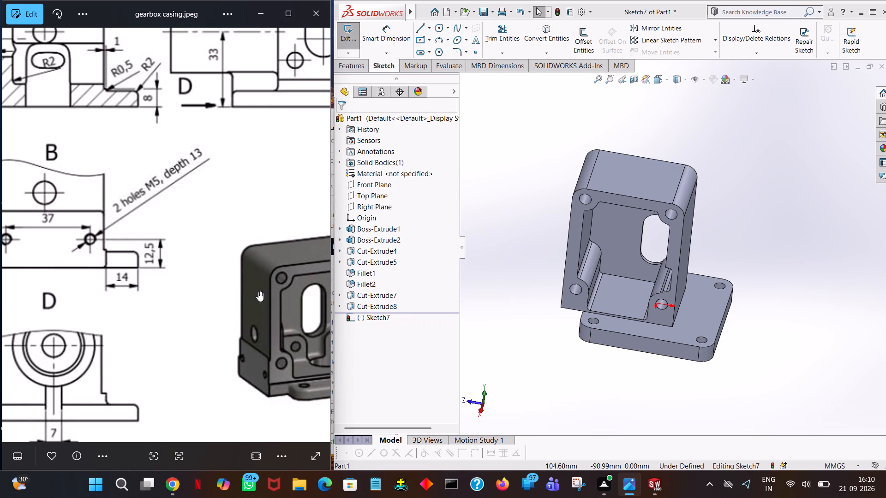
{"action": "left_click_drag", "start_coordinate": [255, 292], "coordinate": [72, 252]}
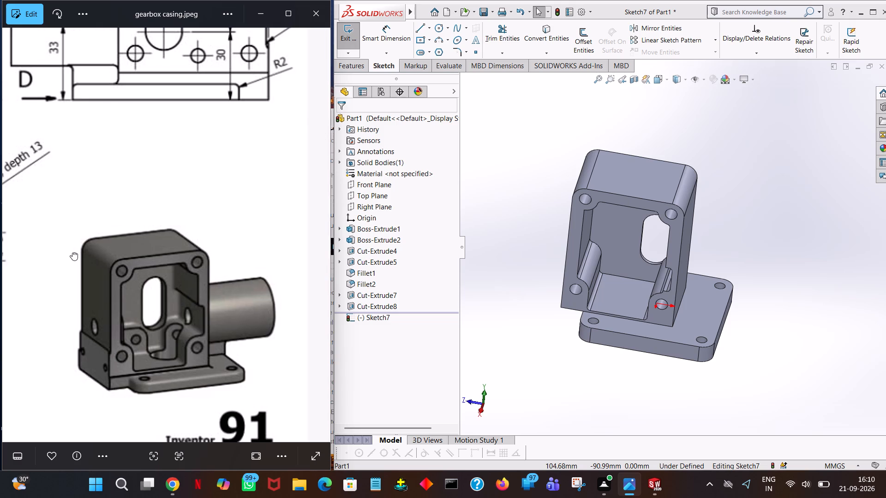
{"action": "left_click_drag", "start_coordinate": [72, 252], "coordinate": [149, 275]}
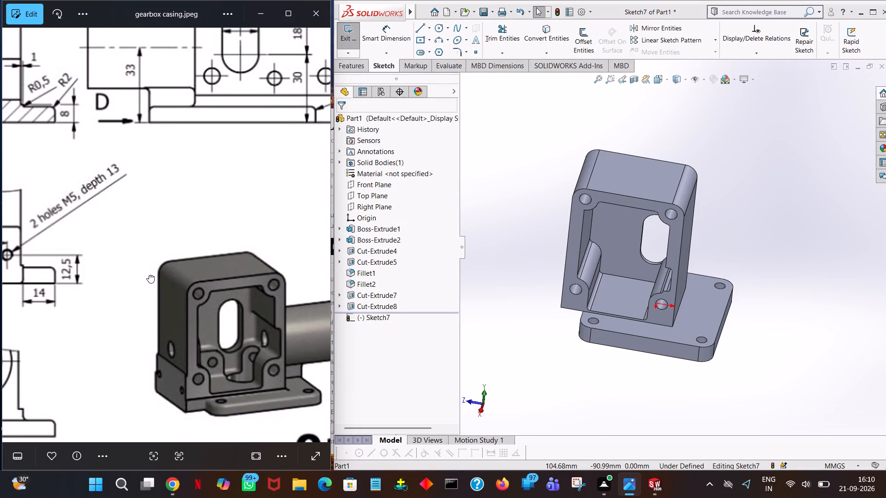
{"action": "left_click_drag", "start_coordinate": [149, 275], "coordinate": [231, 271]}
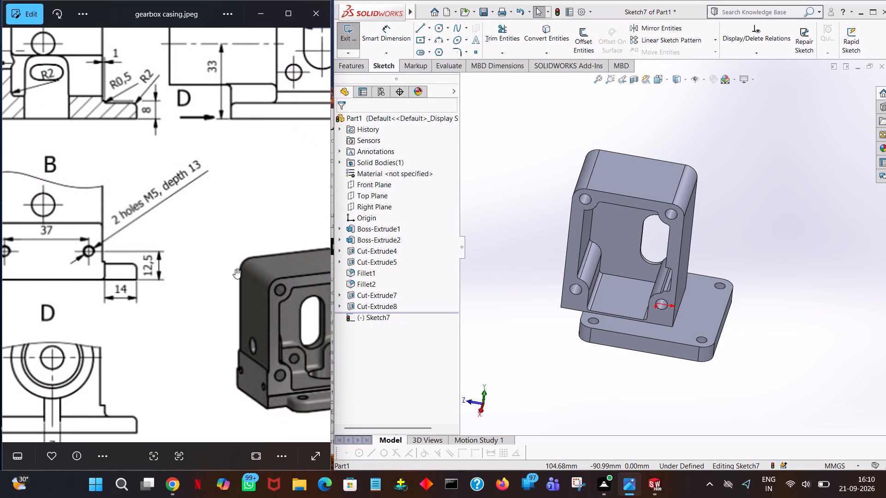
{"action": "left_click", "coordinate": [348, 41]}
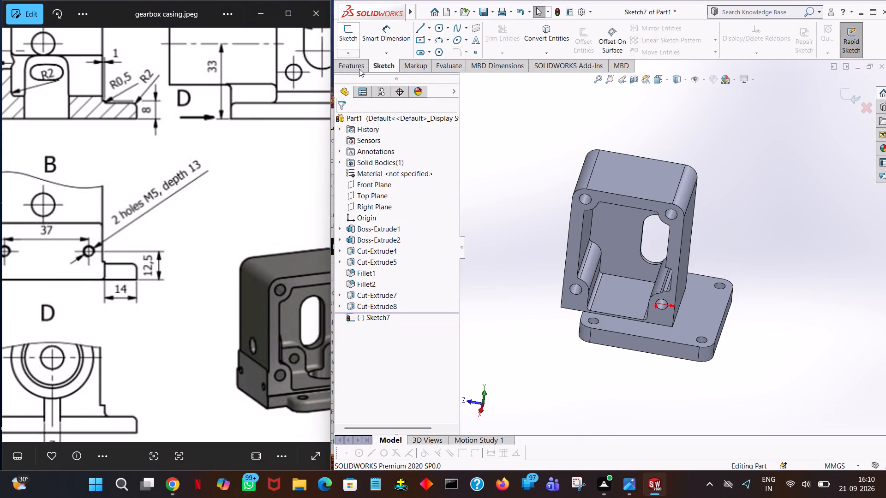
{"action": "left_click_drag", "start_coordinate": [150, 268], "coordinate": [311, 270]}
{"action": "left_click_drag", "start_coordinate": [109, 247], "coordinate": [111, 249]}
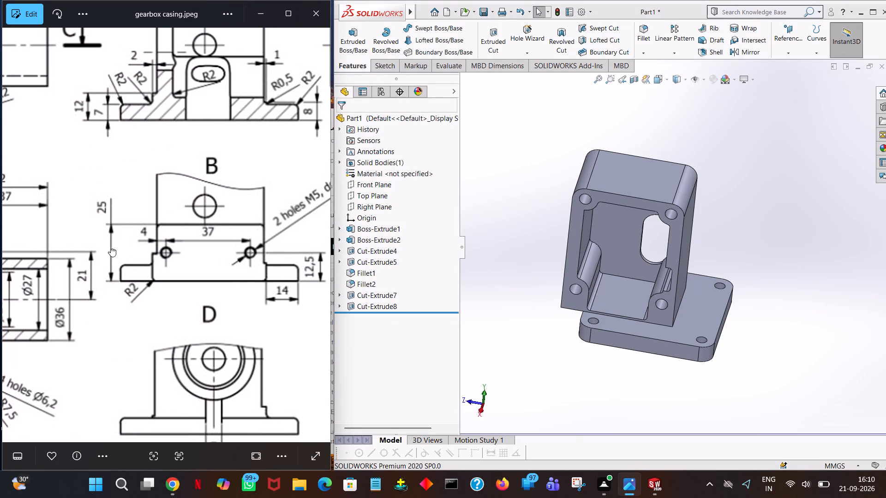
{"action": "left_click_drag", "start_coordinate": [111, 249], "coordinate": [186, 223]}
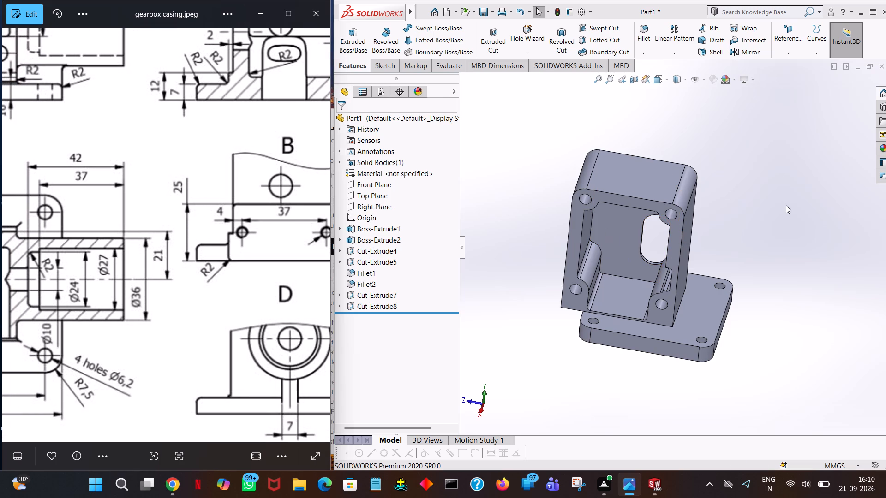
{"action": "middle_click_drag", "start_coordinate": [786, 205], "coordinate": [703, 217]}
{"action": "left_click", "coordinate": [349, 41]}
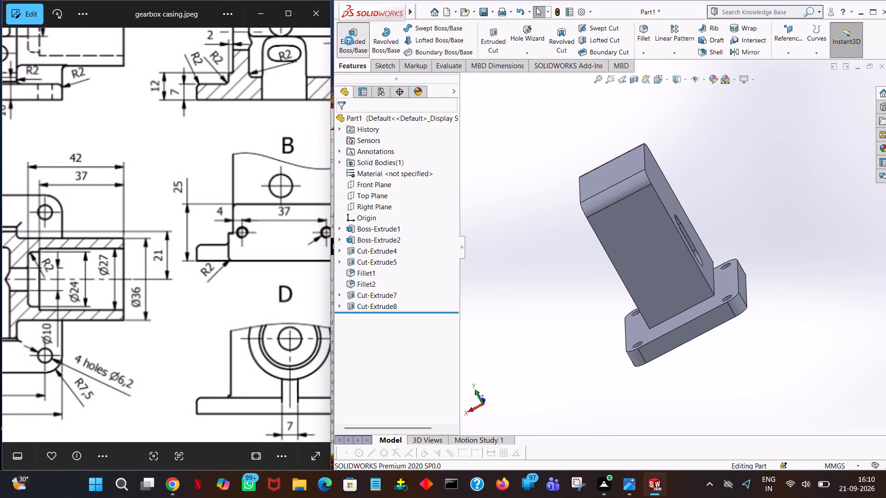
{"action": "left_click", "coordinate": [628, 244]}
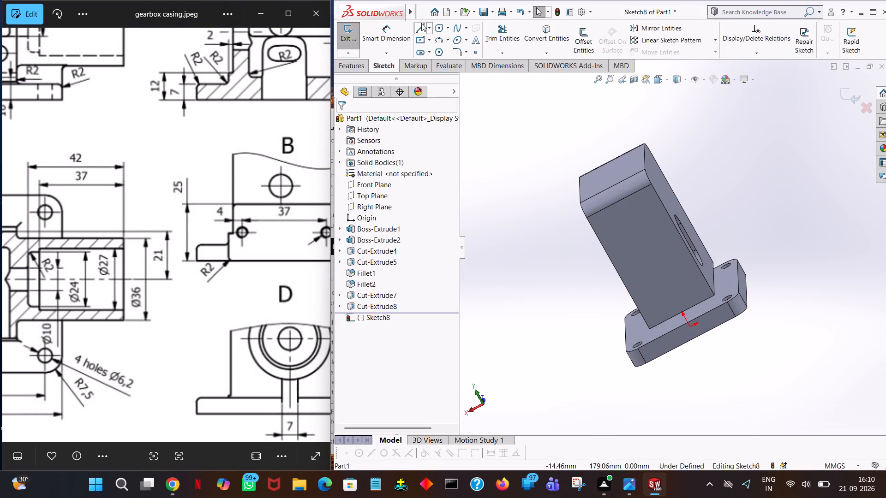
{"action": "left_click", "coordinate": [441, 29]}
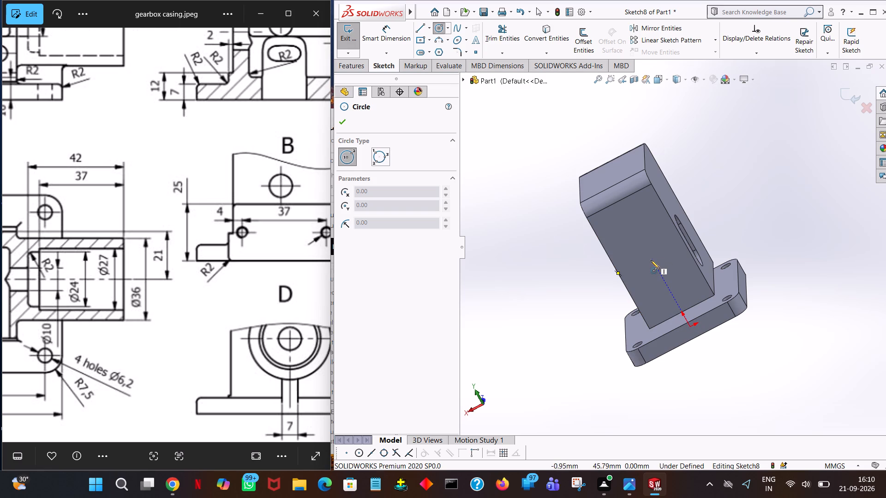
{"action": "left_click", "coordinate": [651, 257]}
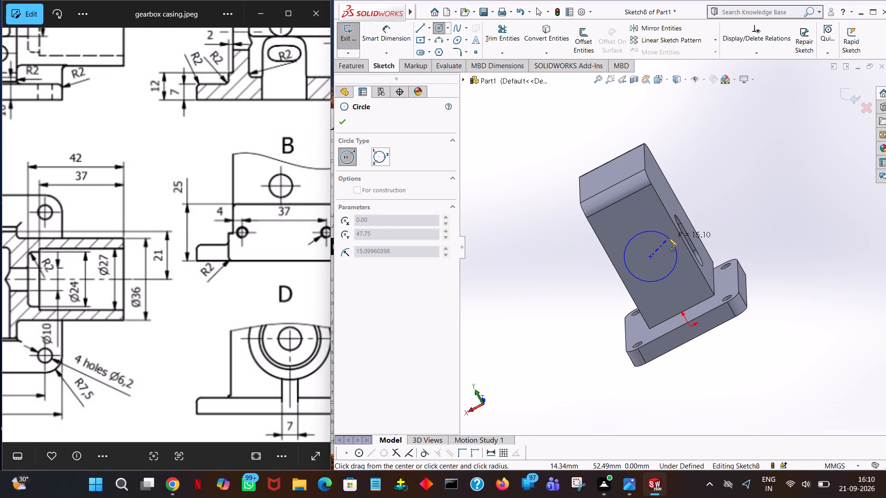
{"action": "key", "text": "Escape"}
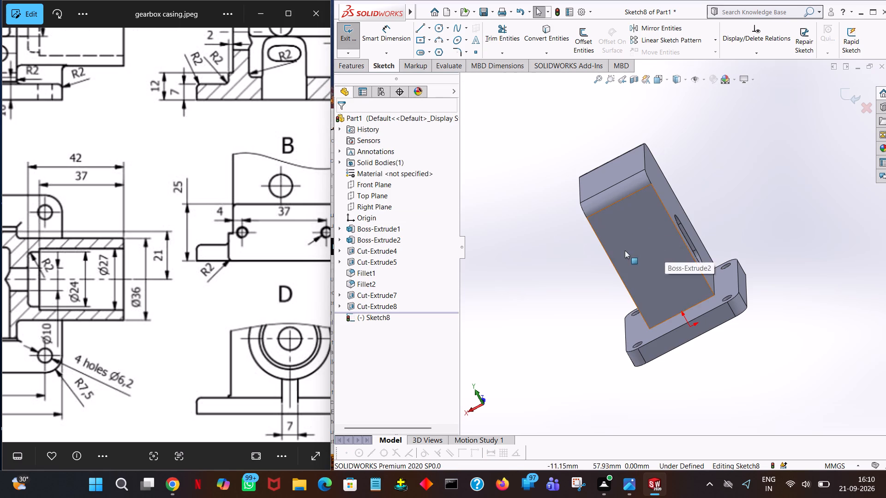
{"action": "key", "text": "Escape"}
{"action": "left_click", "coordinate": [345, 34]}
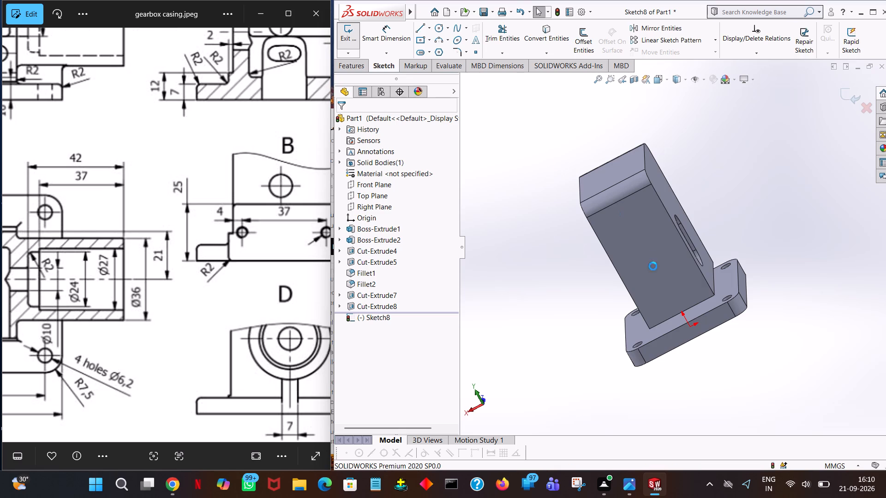
Inspect the casing's pocket, slot and base plate from the open side and return to the full gearbox casing drawing.
{"action": "middle_click_drag", "start_coordinate": [614, 337], "coordinate": [713, 285]}
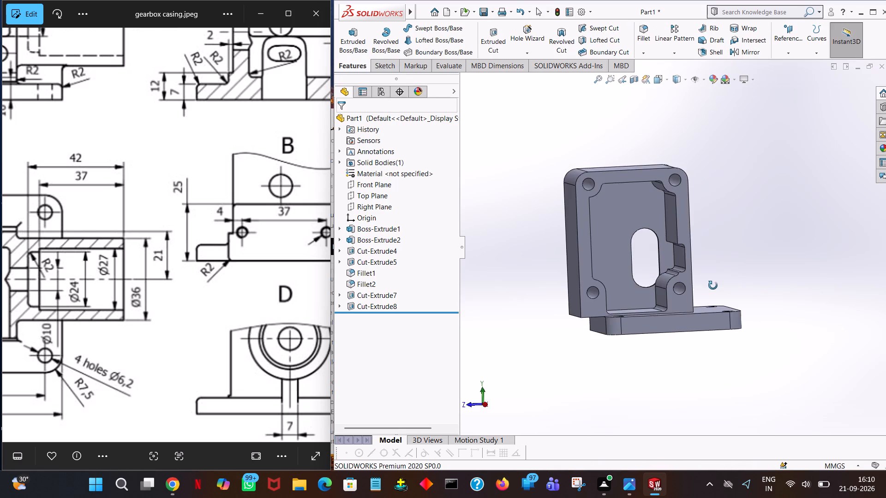
{"action": "middle_click_drag", "start_coordinate": [713, 285], "coordinate": [695, 325]}
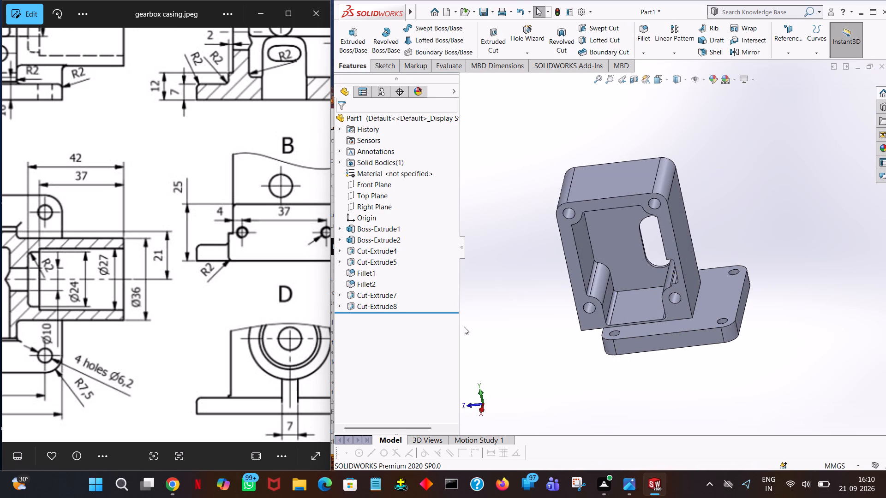
{"action": "left_click_drag", "start_coordinate": [280, 300], "coordinate": [267, 302]}
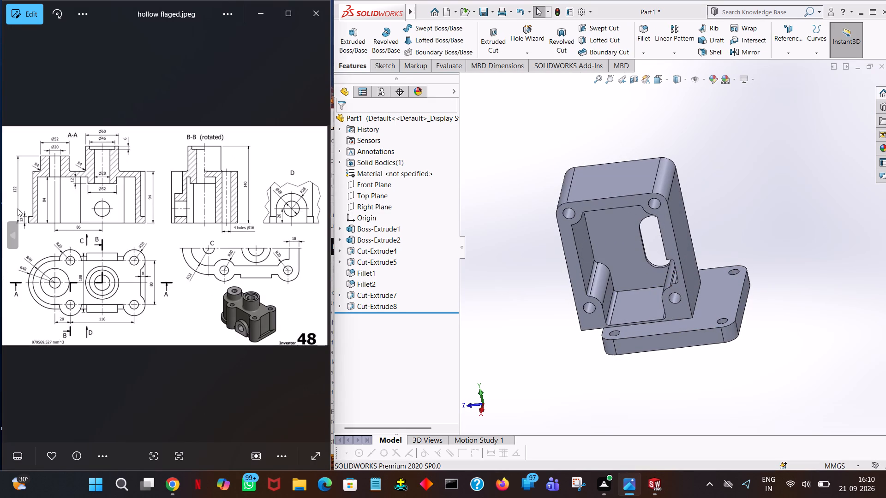
{"action": "left_click", "coordinate": [6, 234]}
{"action": "scroll", "coordinate": [303, 298], "scroll_direction": "up", "scroll_amount": 13, "text": "ctrl"}
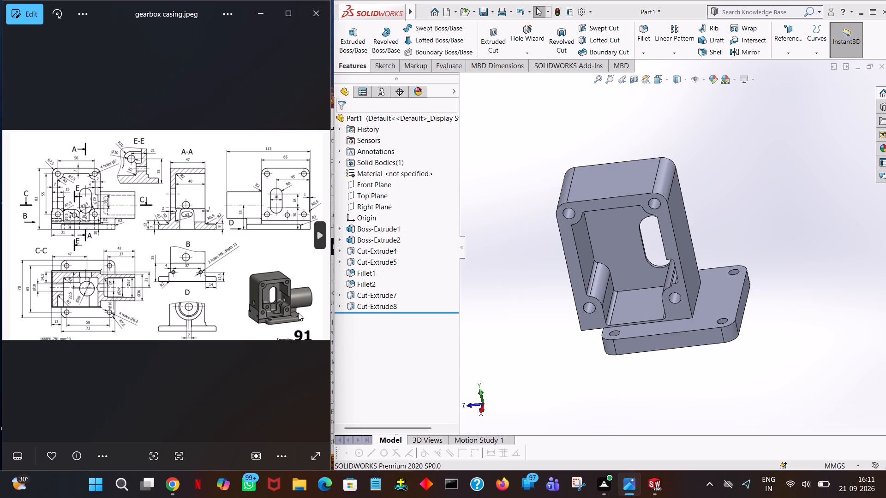
{"action": "scroll", "coordinate": [298, 313], "scroll_direction": "up", "scroll_amount": 2, "text": "ctrl"}
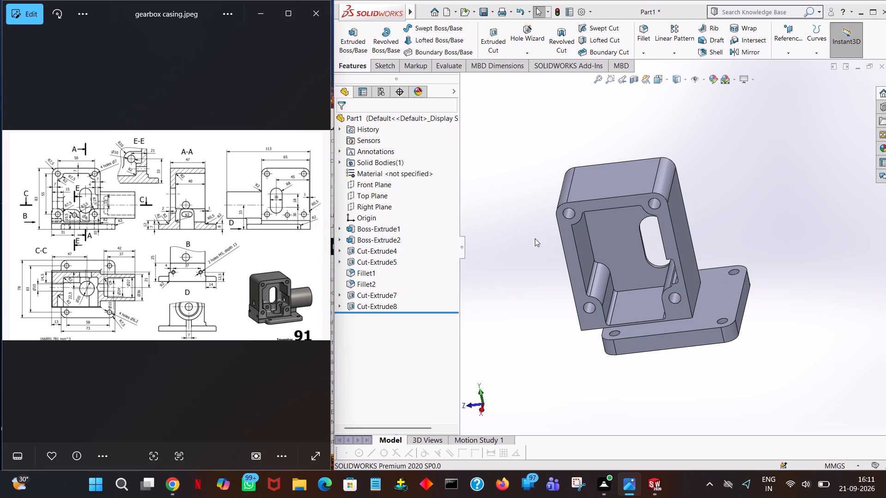
Study the drawing's front, C-C, A-A, rear, B, D and isometric views for the cylindrical extension's position and size.
{"action": "scroll", "coordinate": [171, 209], "scroll_direction": "up", "scroll_amount": 3, "text": "ctrl"}
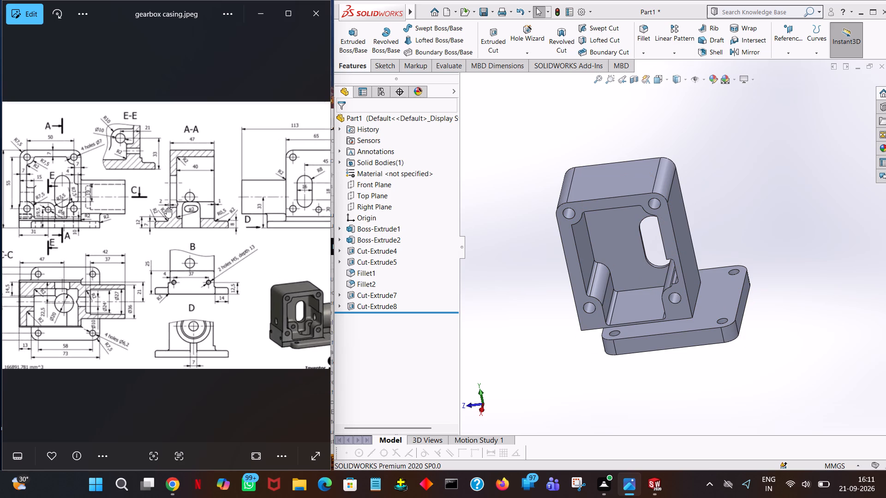
{"action": "scroll", "coordinate": [167, 208], "scroll_direction": "up", "scroll_amount": 1, "text": "ctrl"}
{"action": "scroll", "coordinate": [116, 189], "scroll_direction": "up", "scroll_amount": 3, "text": "ctrl"}
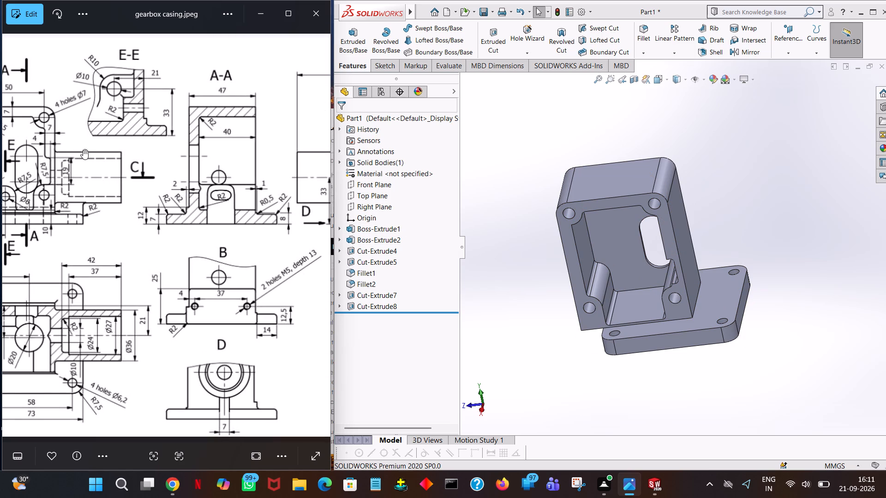
{"action": "scroll", "coordinate": [96, 126], "scroll_direction": "down", "scroll_amount": 2, "text": "ctrl"}
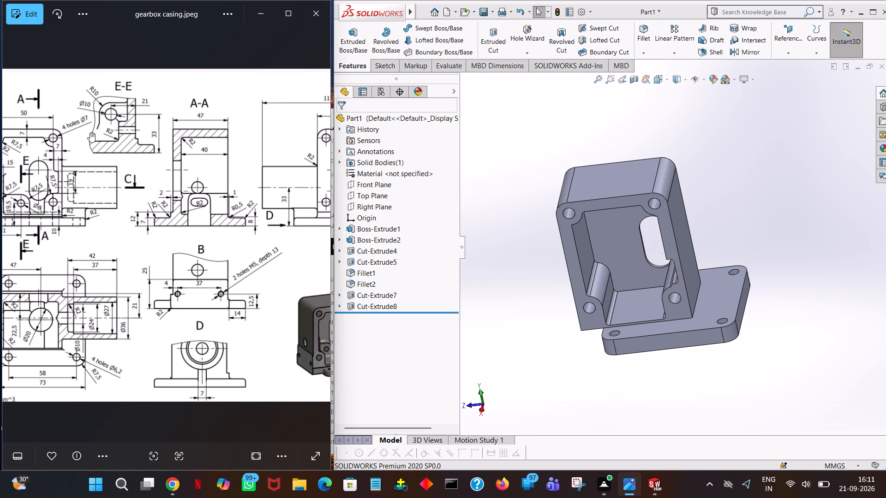
{"action": "left_click_drag", "start_coordinate": [80, 160], "coordinate": [167, 160]}
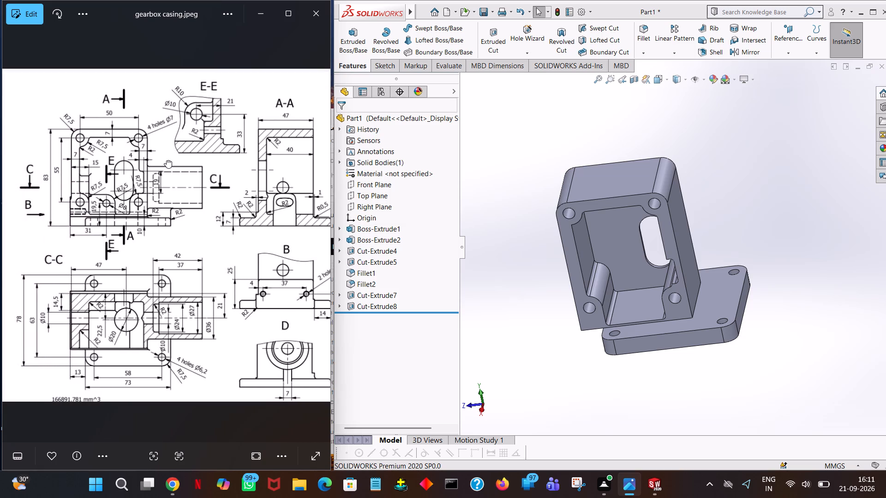
{"action": "left_click_drag", "start_coordinate": [167, 160], "coordinate": [167, 160]}
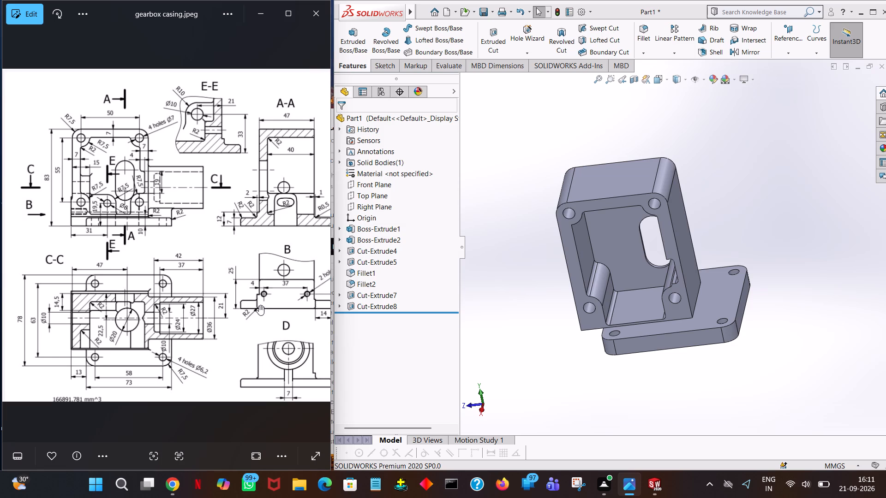
{"action": "left_click_drag", "start_coordinate": [198, 354], "coordinate": [0, 348]}
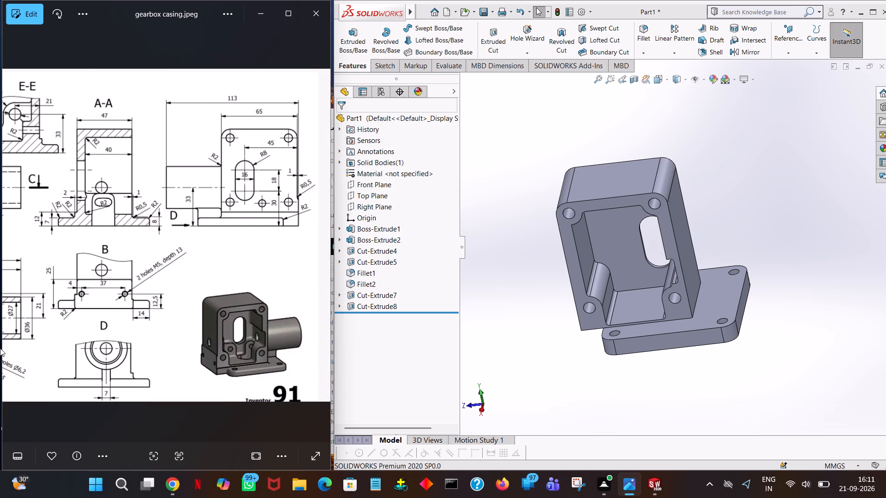
{"action": "left_click_drag", "start_coordinate": [0, 348], "coordinate": [6, 348]}
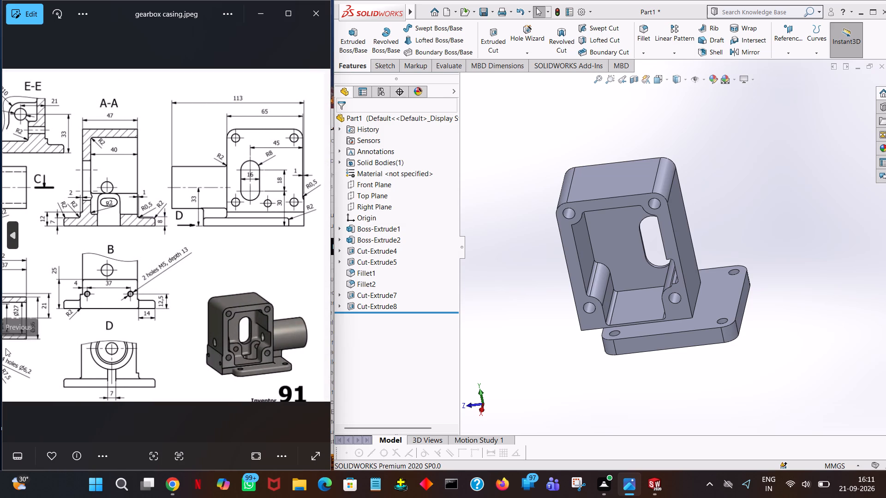
{"action": "left_click_drag", "start_coordinate": [6, 348], "coordinate": [11, 348]}
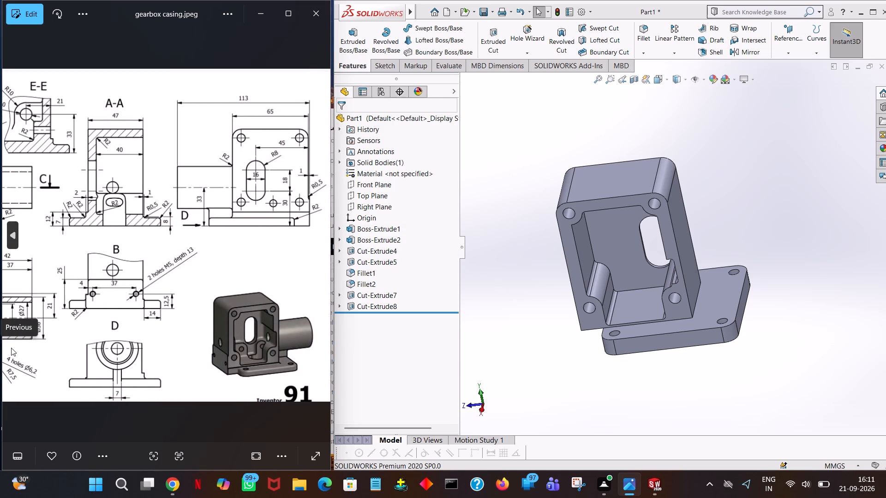
{"action": "left_click_drag", "start_coordinate": [11, 348], "coordinate": [0, 351]}
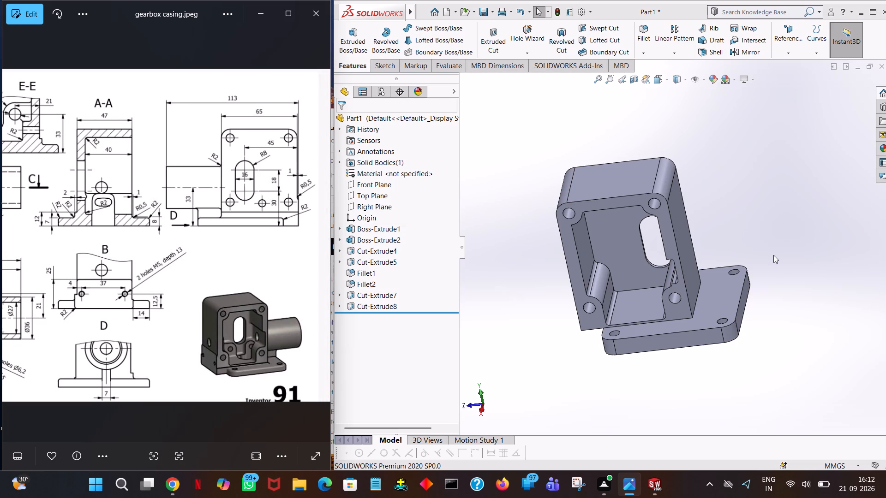
Start a boss sketch on the casing's plain side wall and draw a 23 mm vertical line up from the wall's bottom edge above the origin.
{"action": "middle_click_drag", "start_coordinate": [780, 256], "coordinate": [731, 268]}
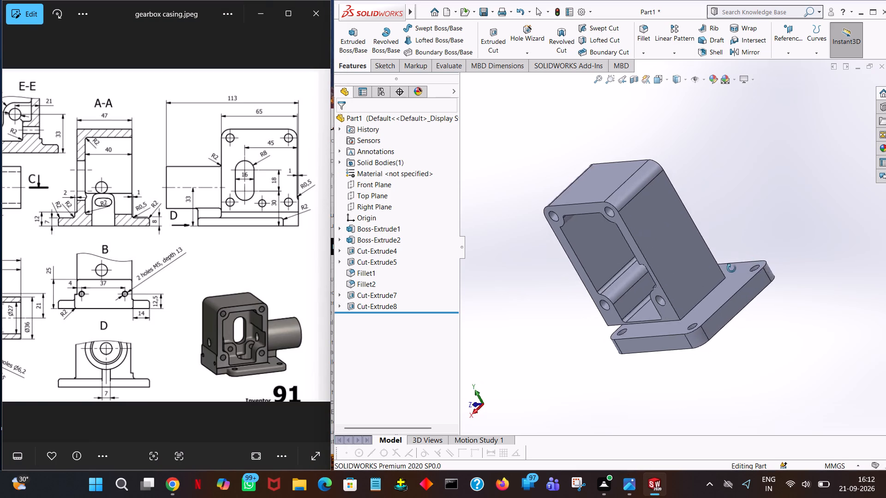
{"action": "middle_click_drag", "start_coordinate": [731, 268], "coordinate": [718, 270]}
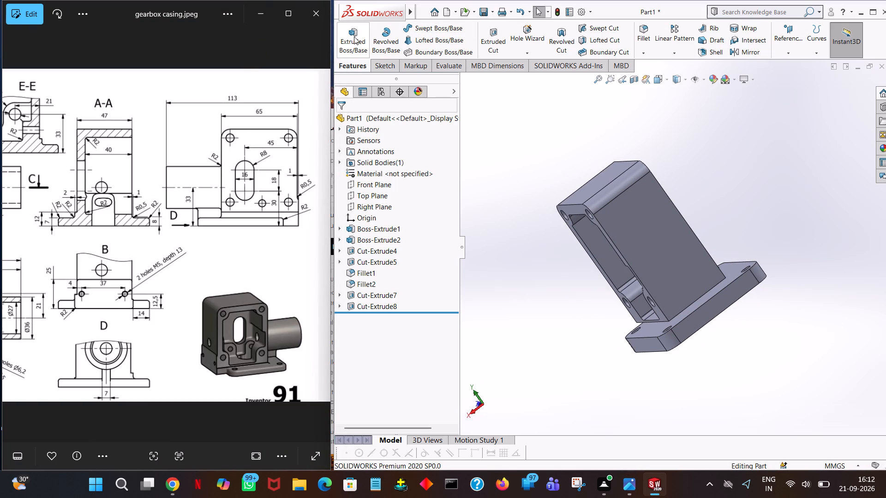
{"action": "left_click", "coordinate": [354, 36]}
{"action": "left_click", "coordinate": [664, 248]}
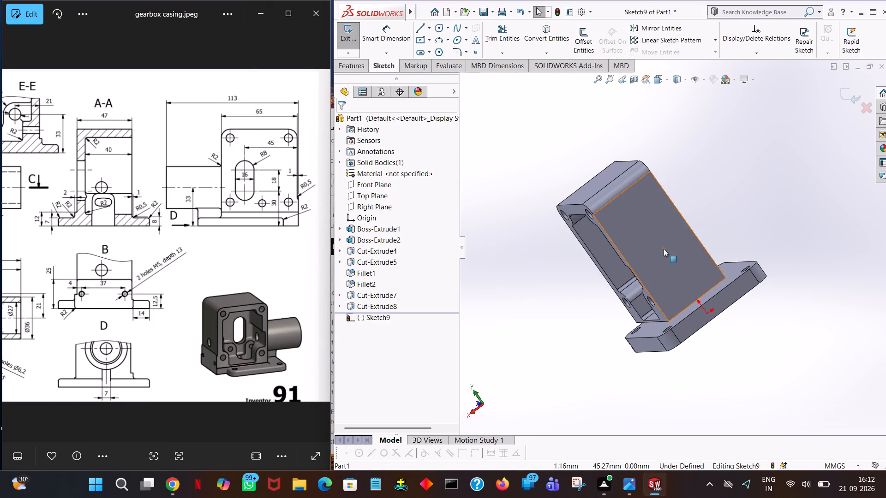
{"action": "key", "text": "space"}
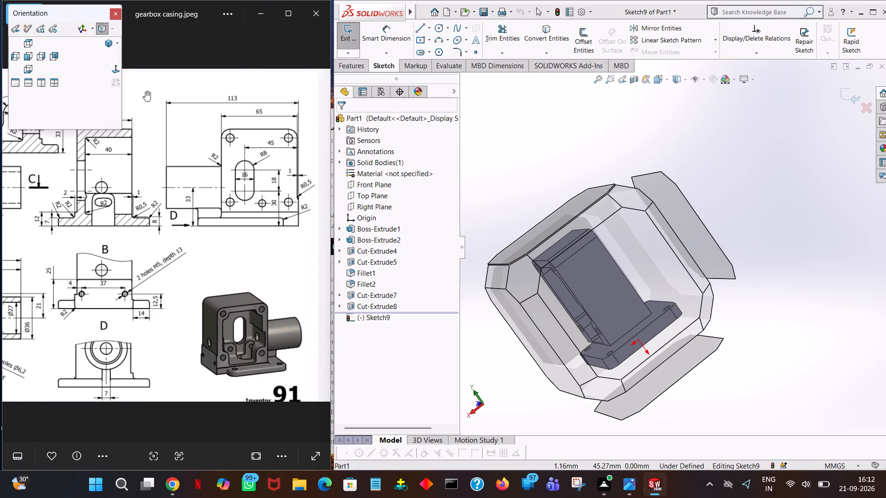
{"action": "left_click", "coordinate": [114, 72]}
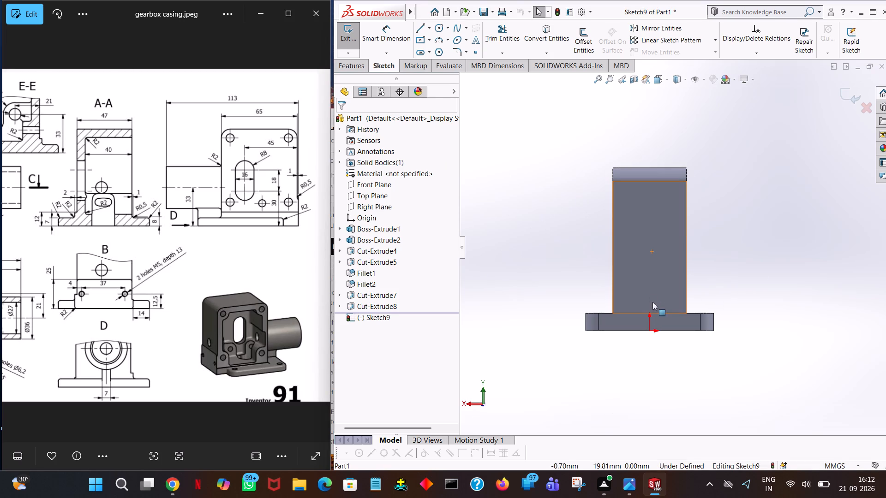
{"action": "left_click", "coordinate": [417, 30]}
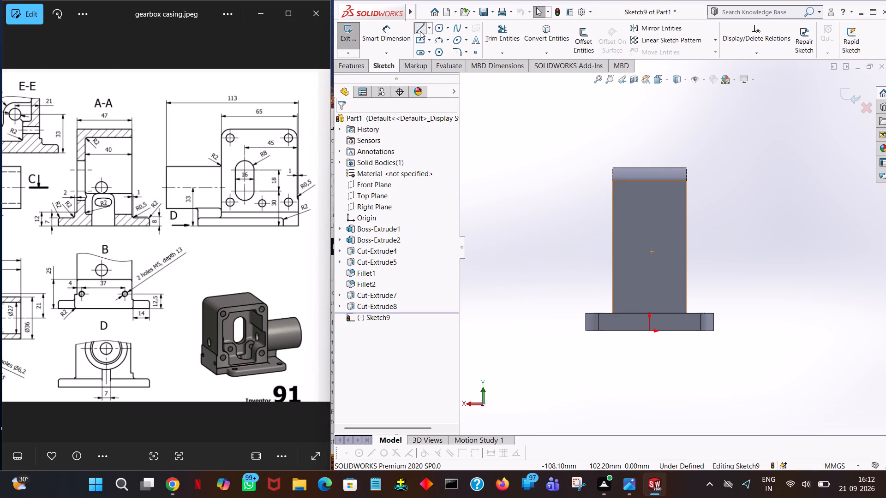
{"action": "left_click", "coordinate": [648, 313]}
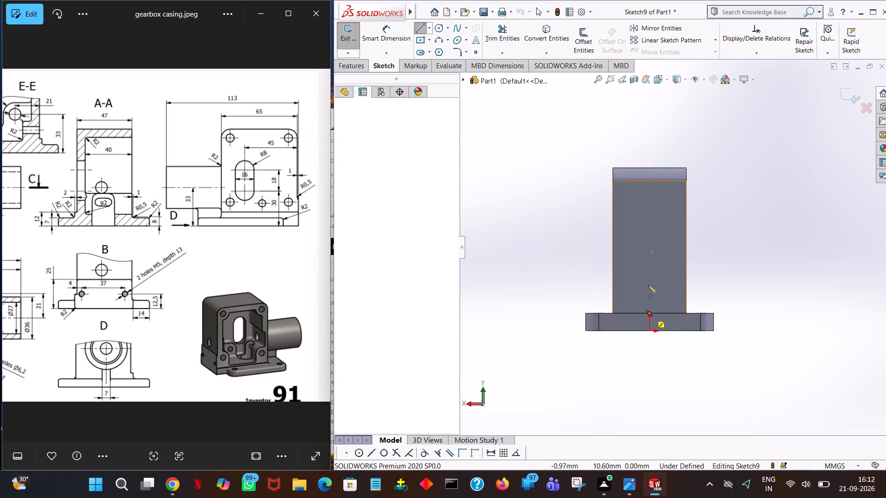
{"action": "left_click", "coordinate": [648, 263]}
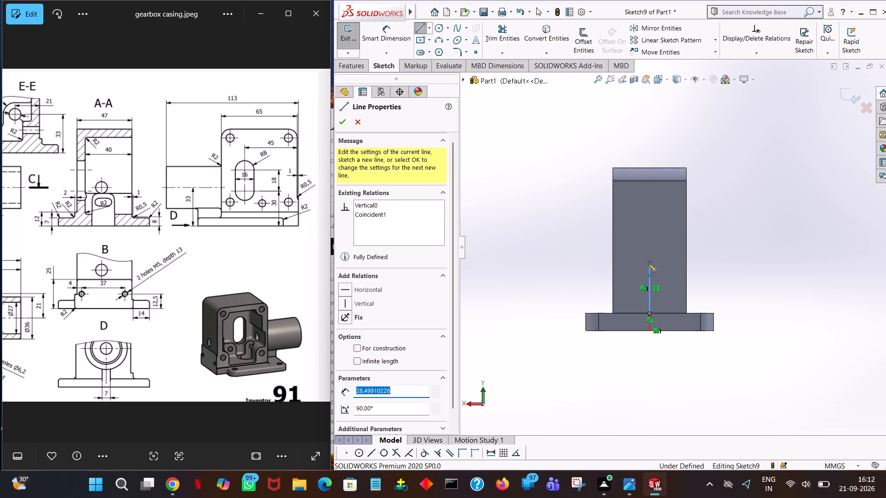
{"action": "type", "text": "23"}
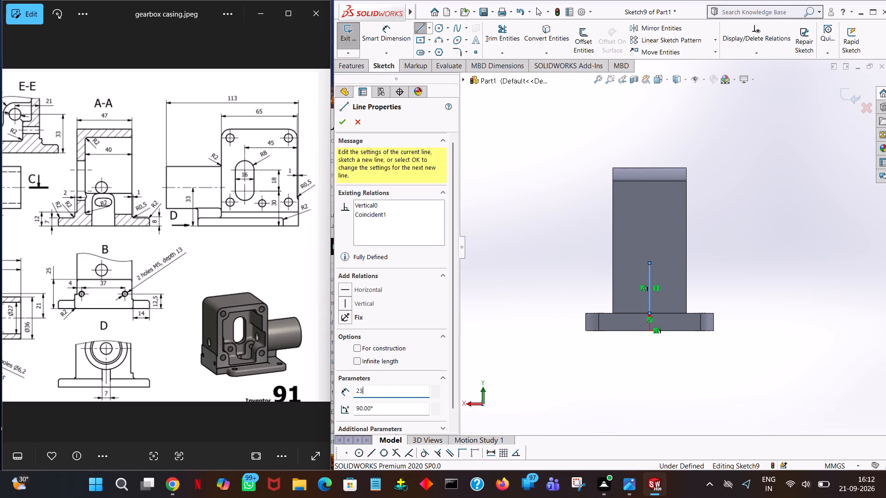
{"action": "key", "text": "Return"}
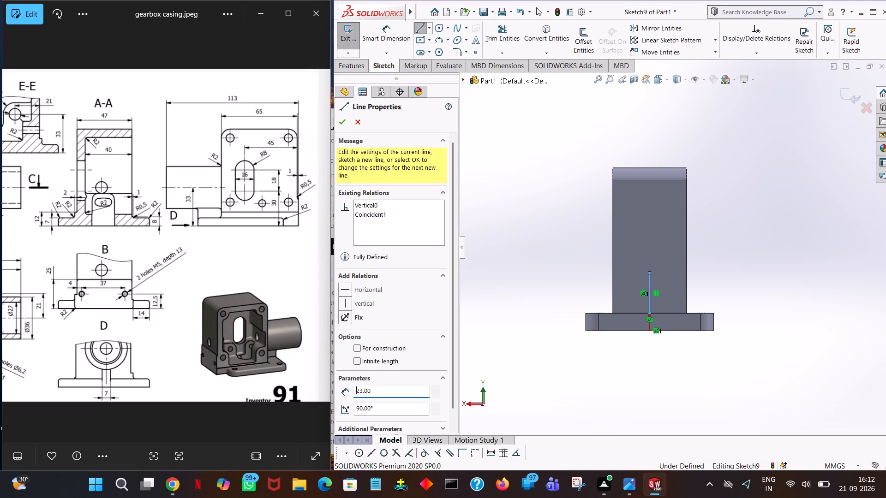
{"action": "right_click", "coordinate": [648, 263]}
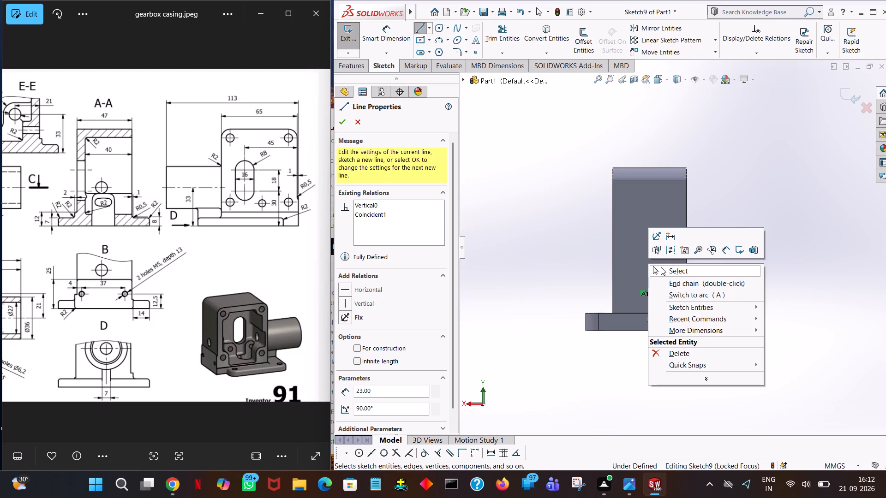
{"action": "left_click", "coordinate": [661, 267]}
Sketch a circle of radius 36/2 mm centred on the upper end of the vertical line on the side wall.
{"action": "left_click_drag", "start_coordinate": [166, 277], "coordinate": [270, 276]}
{"action": "left_click_drag", "start_coordinate": [139, 265], "coordinate": [173, 269]}
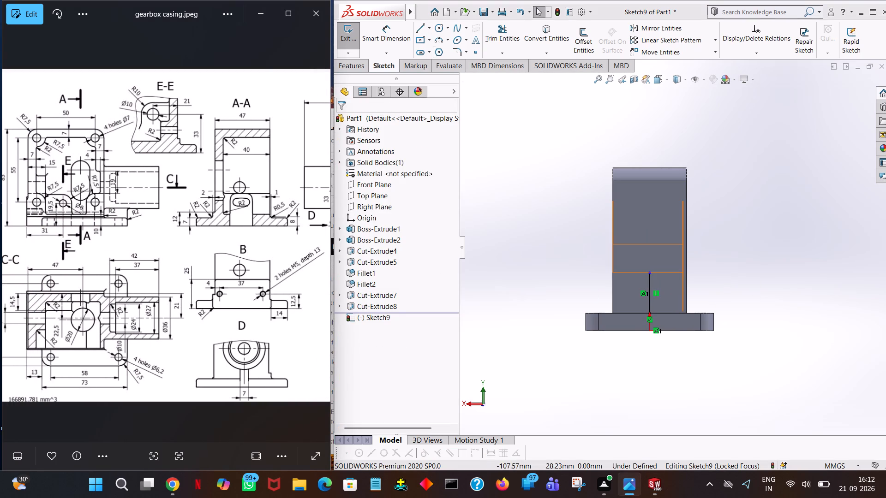
{"action": "left_click", "coordinate": [438, 23]}
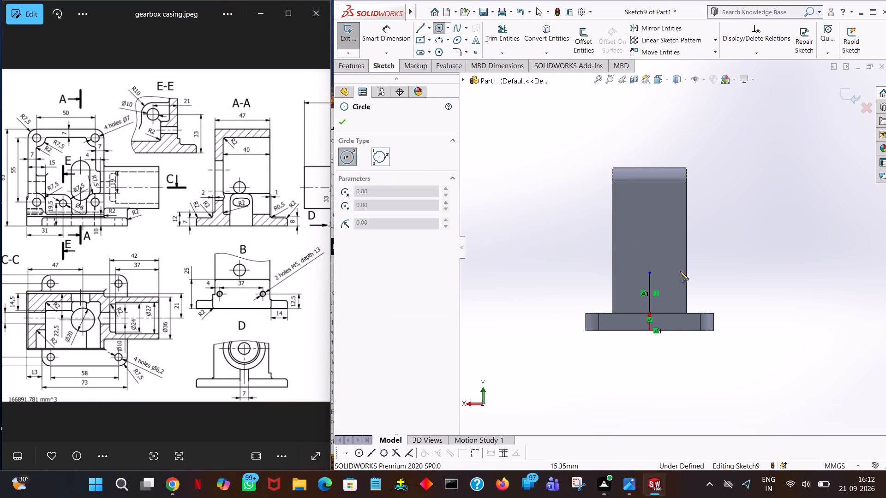
{"action": "left_click", "coordinate": [649, 273]}
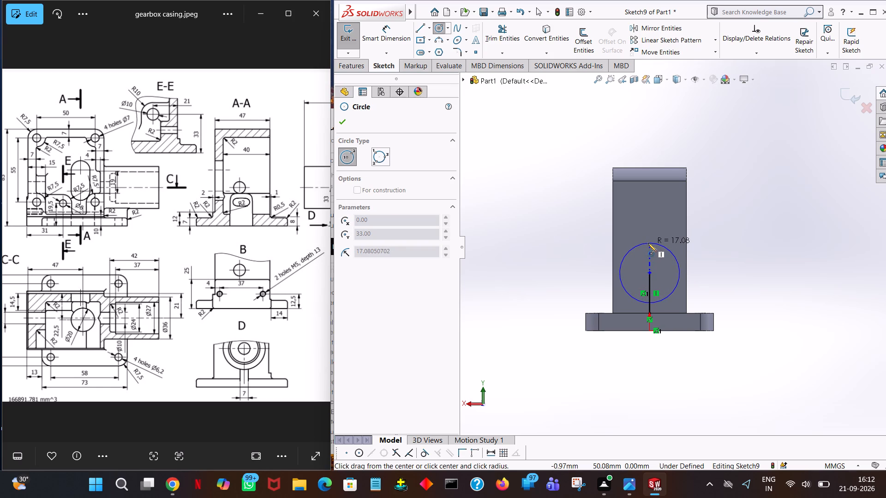
{"action": "left_click", "coordinate": [648, 243]}
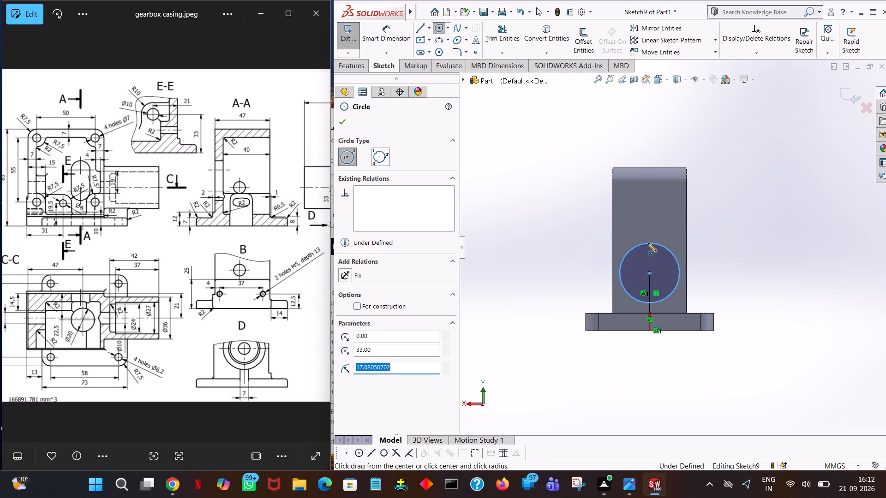
{"action": "type", "text": "36/2"}
{"action": "key", "text": "Return"}
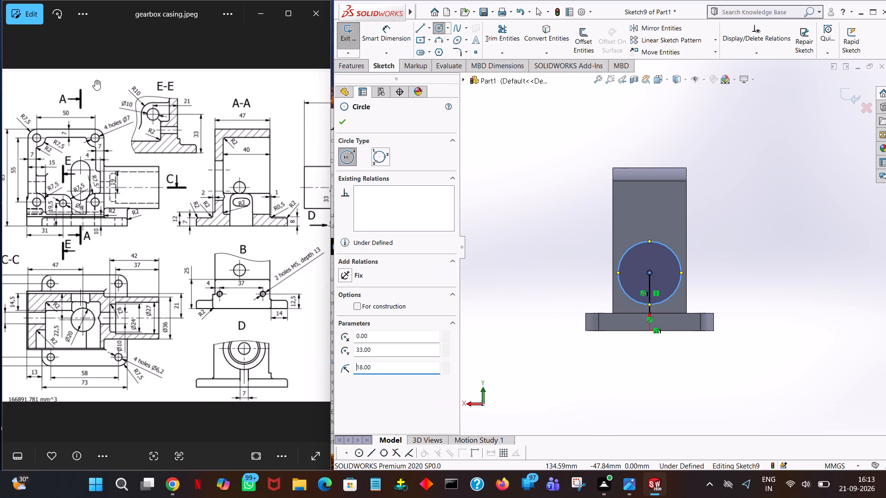
{"action": "left_click", "coordinate": [343, 124]}
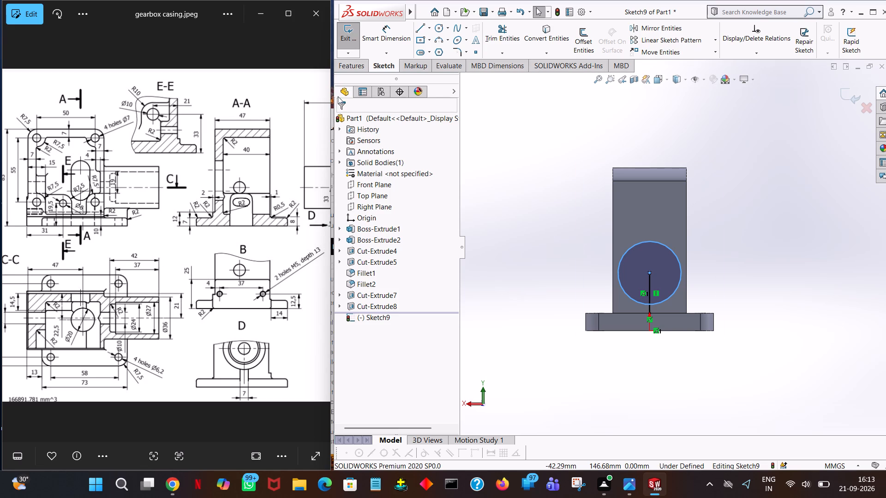
Extrude the circular contour on the casing's side wall outward 27 mm as a blind boss merged with the body.
{"action": "left_click", "coordinate": [355, 67]}
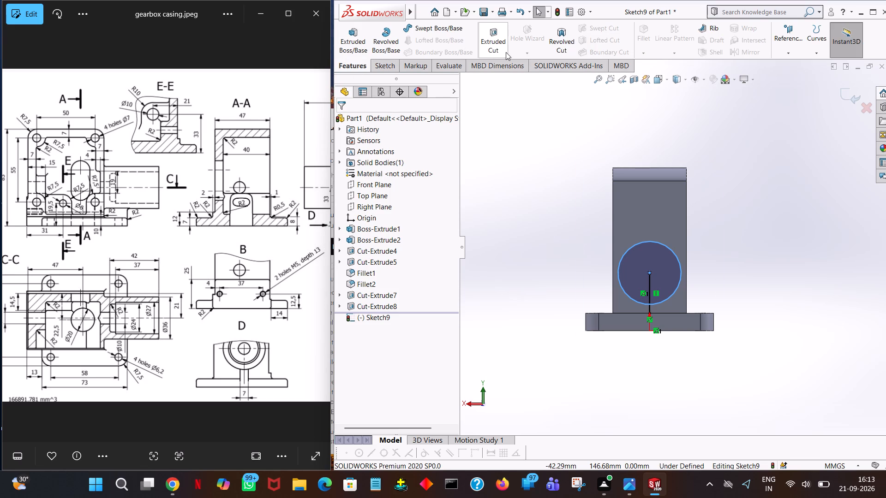
{"action": "left_click", "coordinate": [358, 42]}
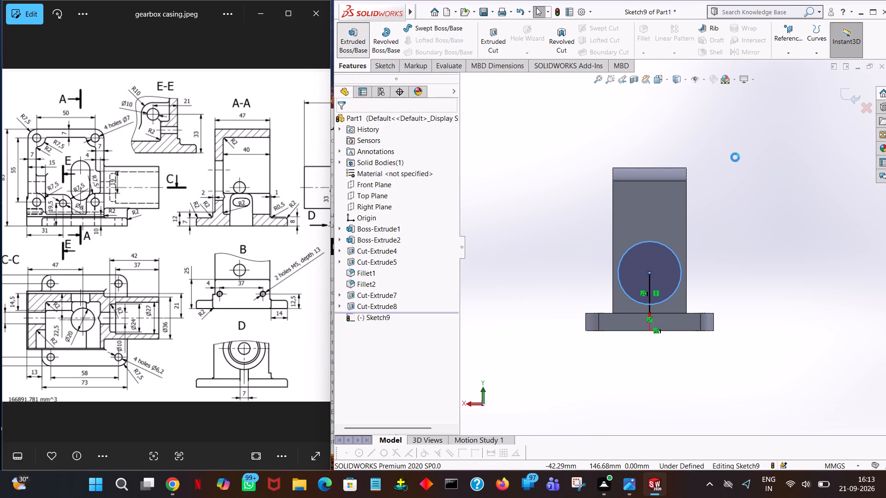
{"action": "middle_click_drag", "start_coordinate": [541, 214], "coordinate": [566, 219]}
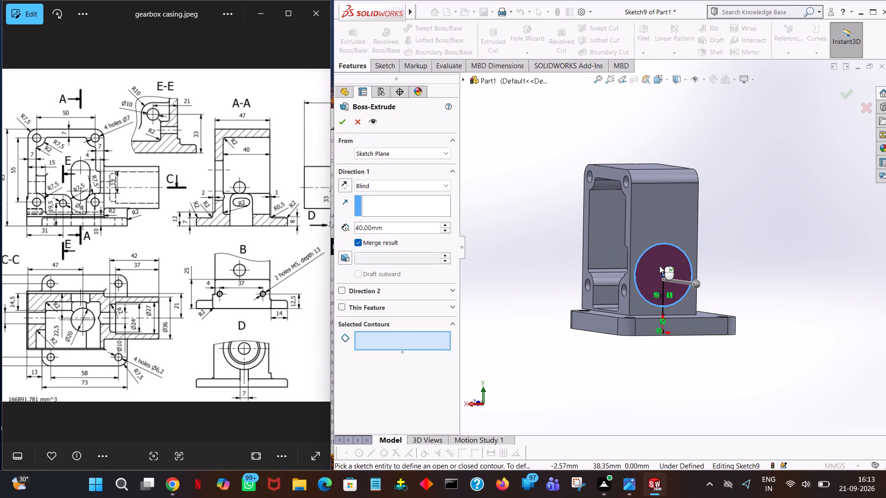
{"action": "left_click", "coordinate": [659, 266]}
{"action": "middle_click_drag", "start_coordinate": [527, 207], "coordinate": [562, 211]}
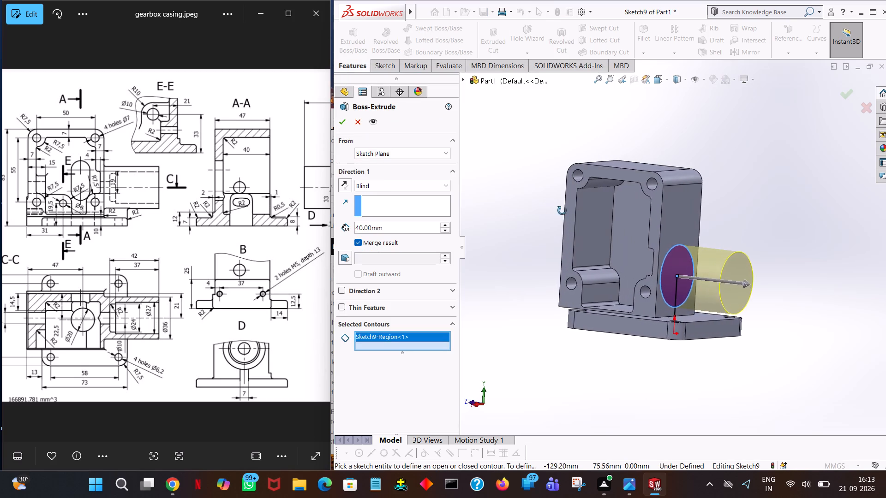
{"action": "middle_click_drag", "start_coordinate": [562, 211], "coordinate": [595, 213]}
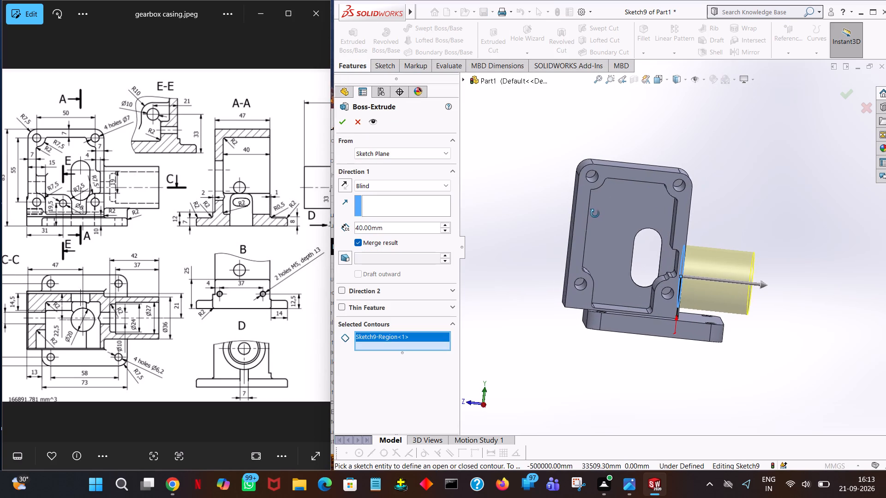
{"action": "middle_click_drag", "start_coordinate": [595, 213], "coordinate": [594, 216]}
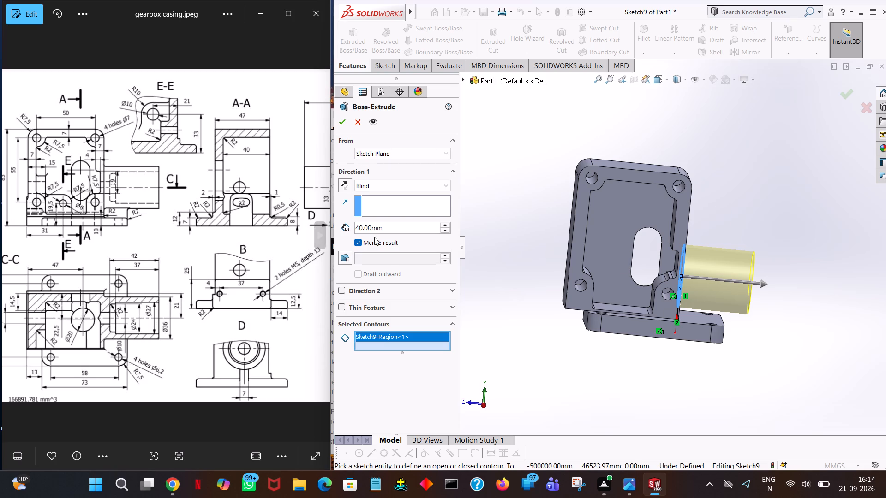
{"action": "double_click", "coordinate": [387, 225]}
{"action": "type", "text": "27"}
{"action": "left_click", "coordinate": [554, 139]}
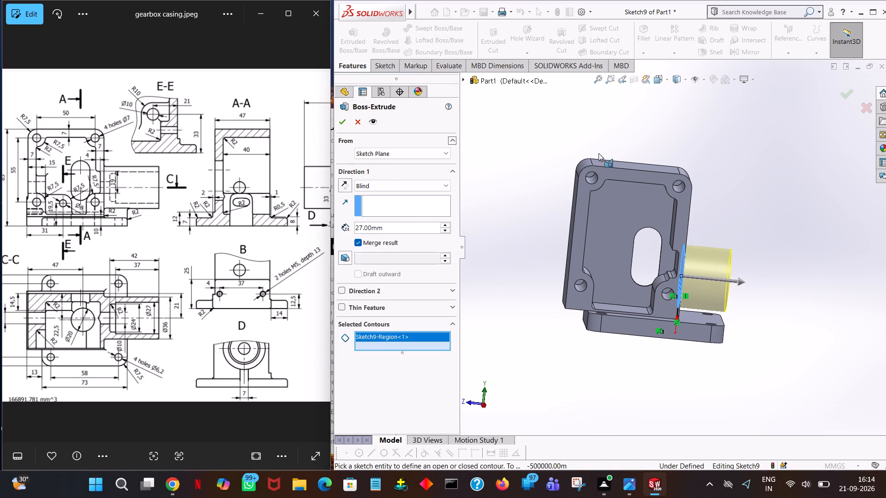
{"action": "middle_click_drag", "start_coordinate": [723, 165], "coordinate": [729, 185]}
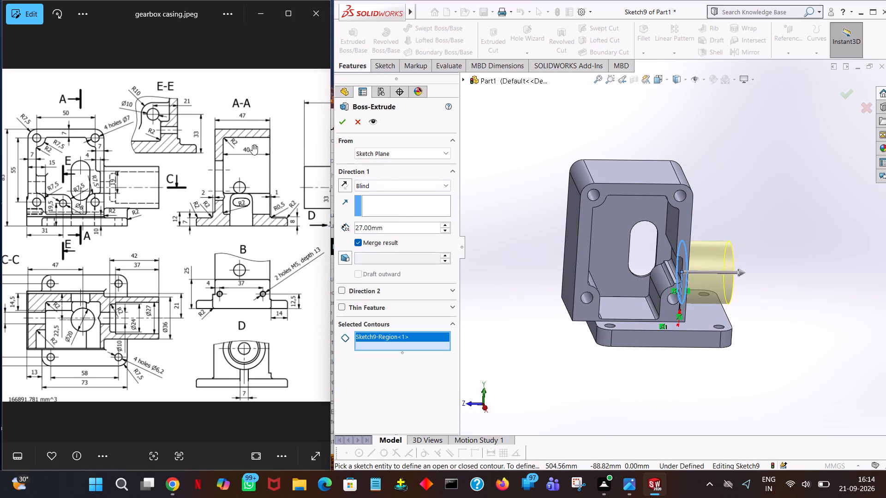
{"action": "left_click", "coordinate": [341, 119]}
{"action": "left_click", "coordinate": [710, 114]}
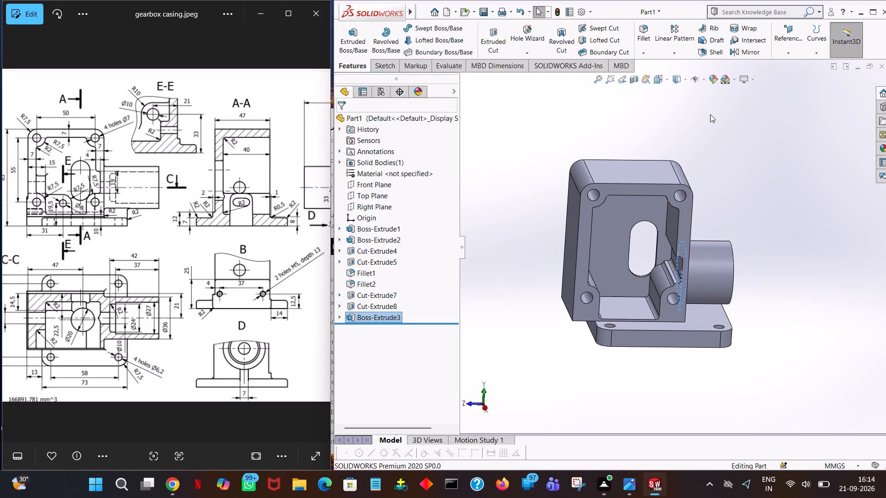
Inspect the cylindrical extension from several sides and compare it with the drawing's rear and isometric views.
{"action": "middle_click_drag", "start_coordinate": [736, 142], "coordinate": [621, 172]}
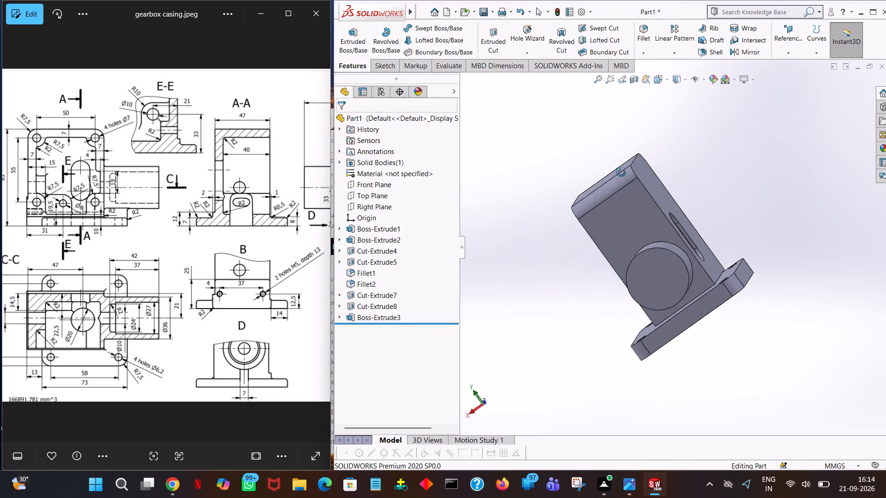
{"action": "middle_click_drag", "start_coordinate": [621, 172], "coordinate": [728, 142]}
{"action": "middle_click_drag", "start_coordinate": [771, 231], "coordinate": [772, 195]}
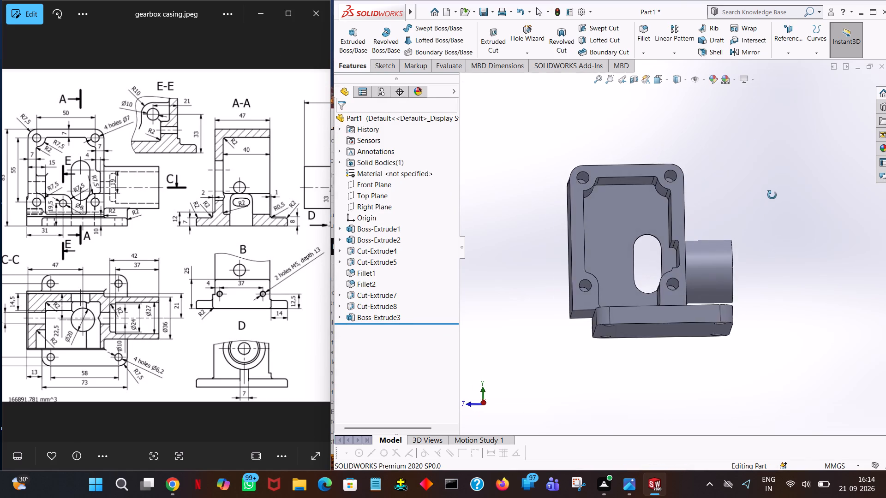
{"action": "middle_click_drag", "start_coordinate": [772, 195], "coordinate": [774, 211]}
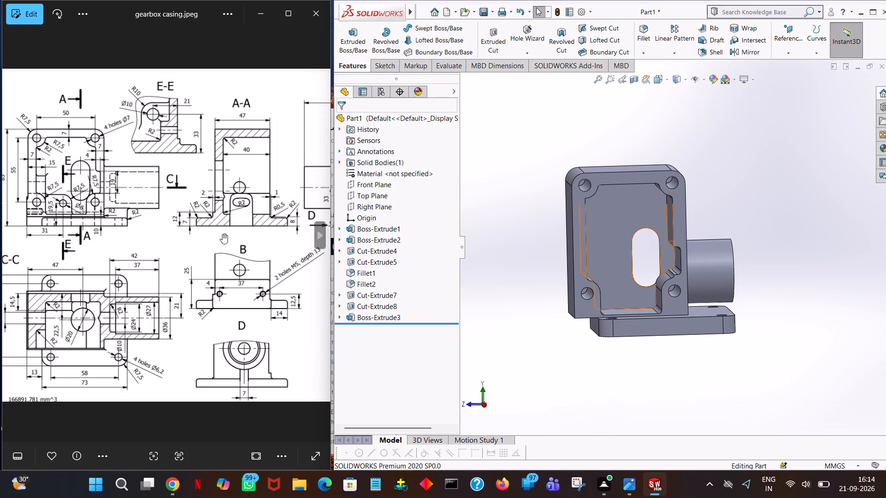
{"action": "left_click_drag", "start_coordinate": [242, 260], "coordinate": [18, 243]}
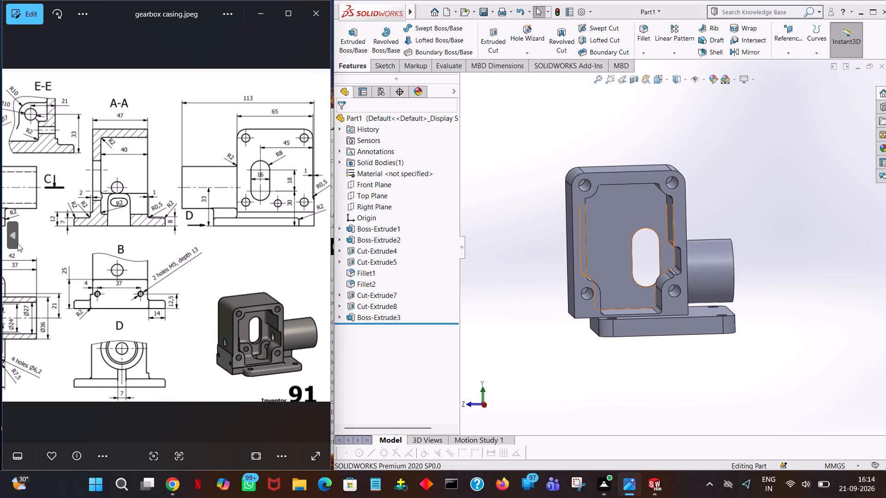
{"action": "left_click_drag", "start_coordinate": [18, 243], "coordinate": [0, 243]}
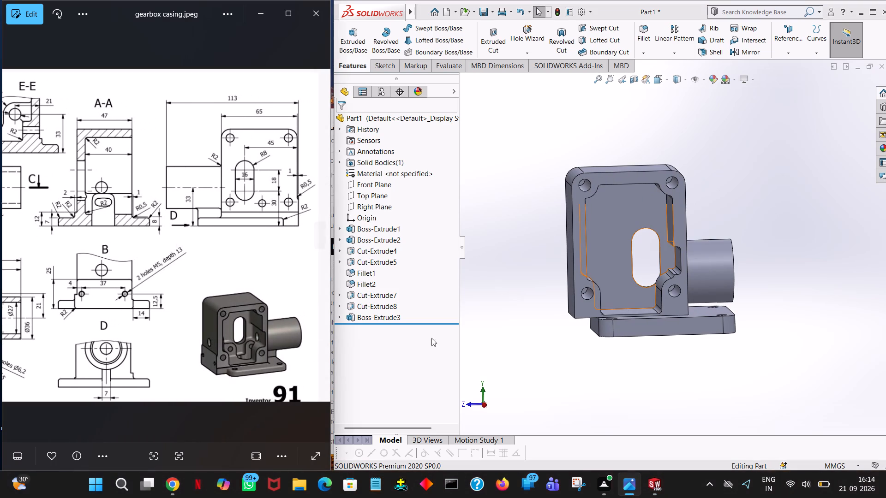
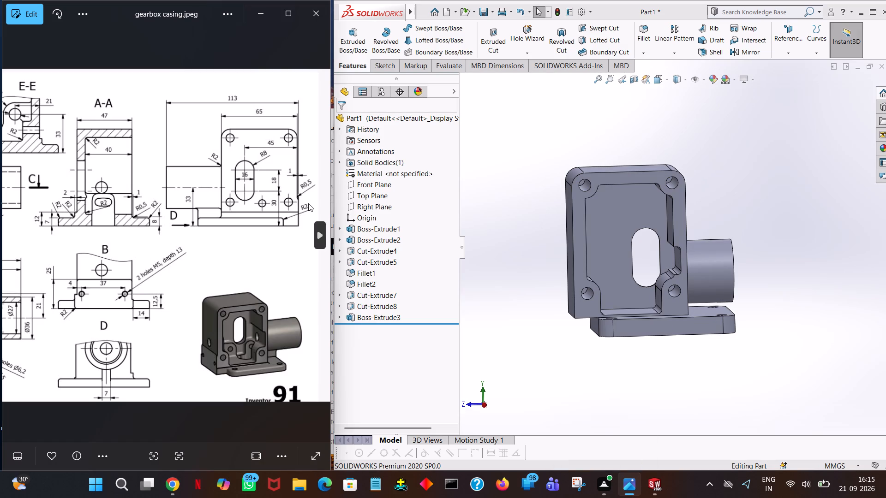
Start an extruded-cut sketch on the flat end face of the cylindrical boss, with the Circle tool ready.
{"action": "middle_click_drag", "start_coordinate": [767, 205], "coordinate": [742, 207]}
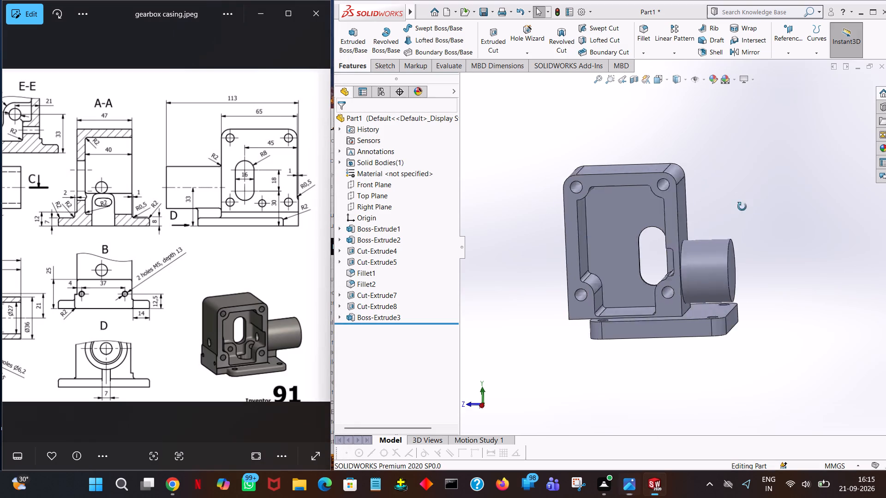
{"action": "middle_click_drag", "start_coordinate": [742, 207], "coordinate": [685, 215]}
{"action": "left_click", "coordinate": [493, 35]}
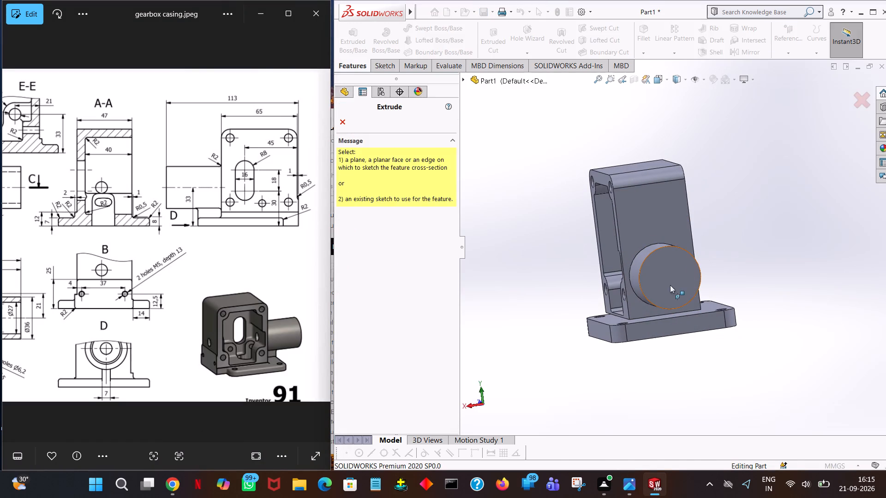
{"action": "left_click", "coordinate": [670, 285]}
{"action": "left_click", "coordinate": [435, 29]}
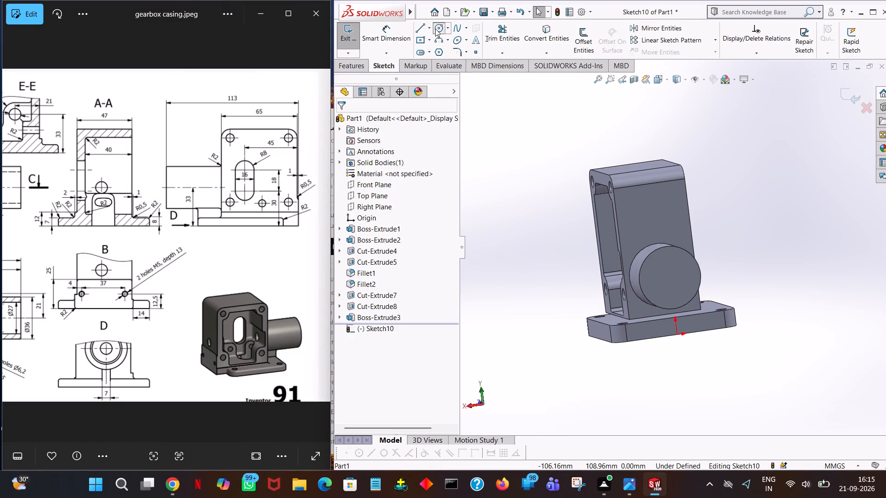
Examine the gearbox casing drawing's section A-A, views B and D, and the isometric picture for the next cut's details.
{"action": "left_click_drag", "start_coordinate": [112, 294], "coordinate": [121, 296]}
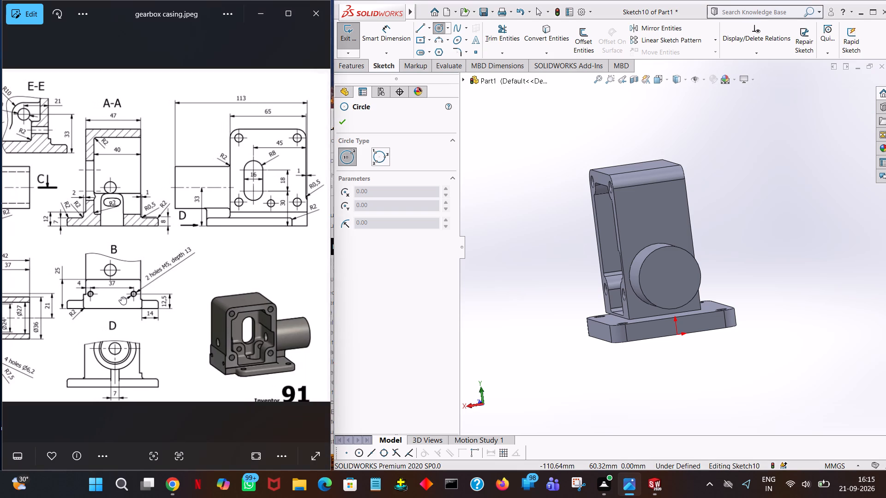
{"action": "left_click_drag", "start_coordinate": [121, 296], "coordinate": [147, 303]}
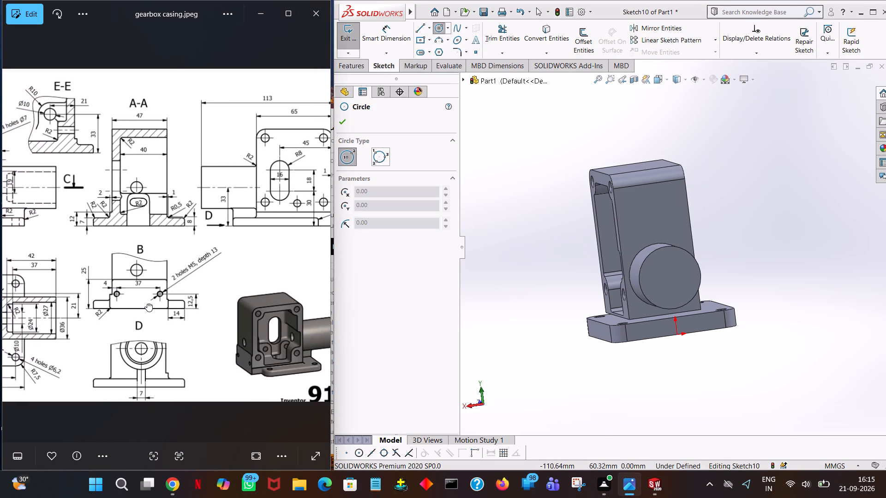
{"action": "left_click_drag", "start_coordinate": [147, 303], "coordinate": [105, 277]}
{"action": "scroll", "coordinate": [232, 340], "scroll_direction": "up", "scroll_amount": 7, "text": "ctrl"}
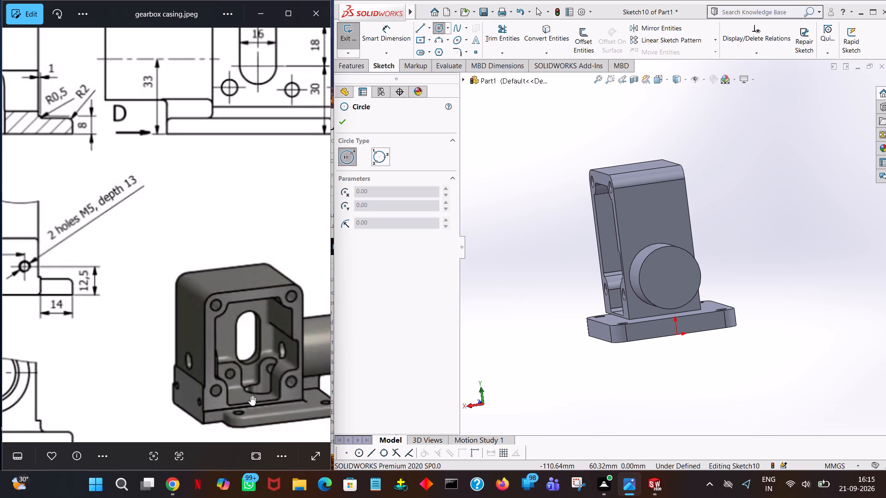
{"action": "scroll", "coordinate": [248, 389], "scroll_direction": "up", "scroll_amount": 8, "text": "ctrl"}
{"action": "scroll", "coordinate": [244, 390], "scroll_direction": "down", "scroll_amount": 2, "text": "ctrl"}
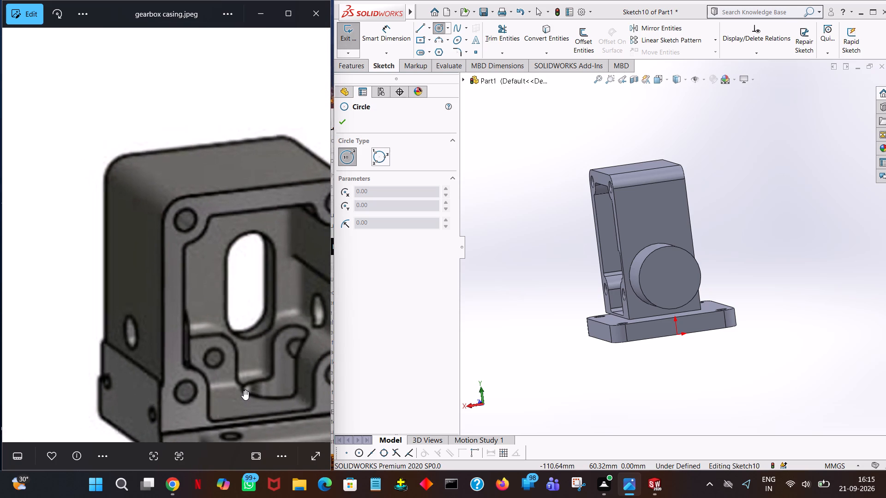
{"action": "scroll", "coordinate": [244, 390], "scroll_direction": "down", "scroll_amount": 8, "text": "ctrl"}
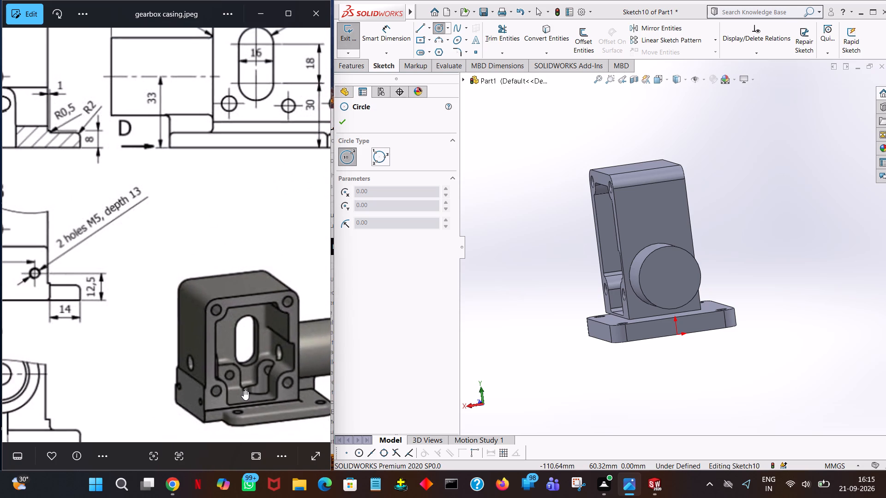
{"action": "scroll", "coordinate": [244, 390], "scroll_direction": "down", "scroll_amount": 3, "text": "ctrl"}
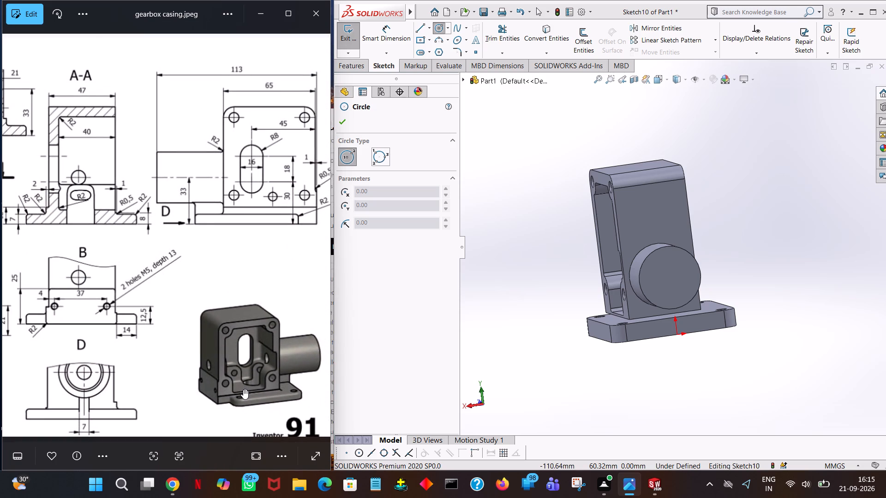
{"action": "scroll", "coordinate": [216, 389], "scroll_direction": "up", "scroll_amount": 1, "text": "ctrl"}
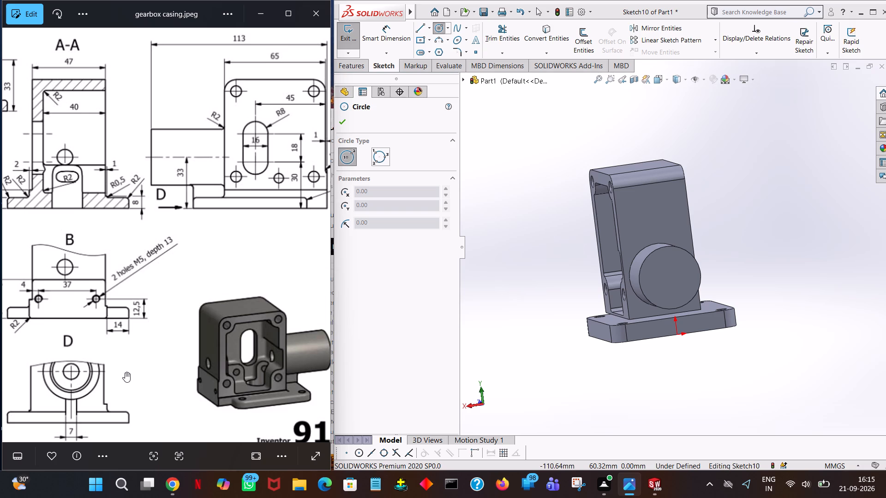
{"action": "left_click_drag", "start_coordinate": [125, 370], "coordinate": [157, 341]}
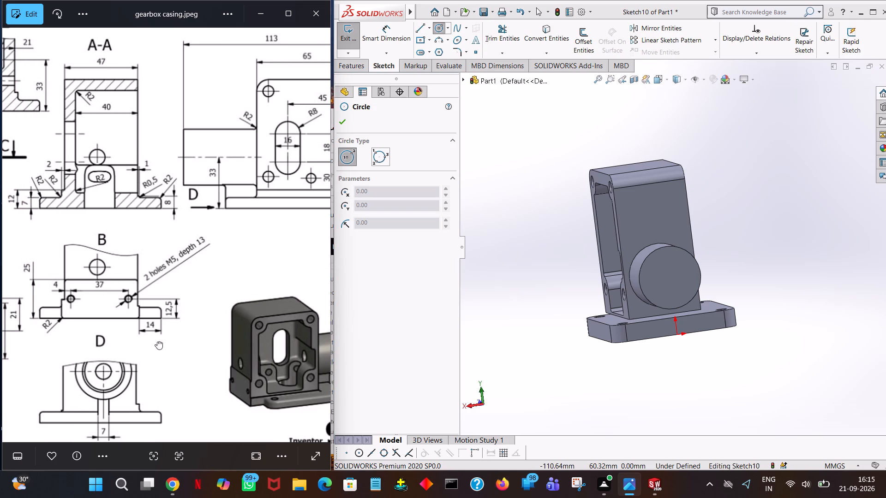
{"action": "left_click_drag", "start_coordinate": [157, 341], "coordinate": [202, 337]}
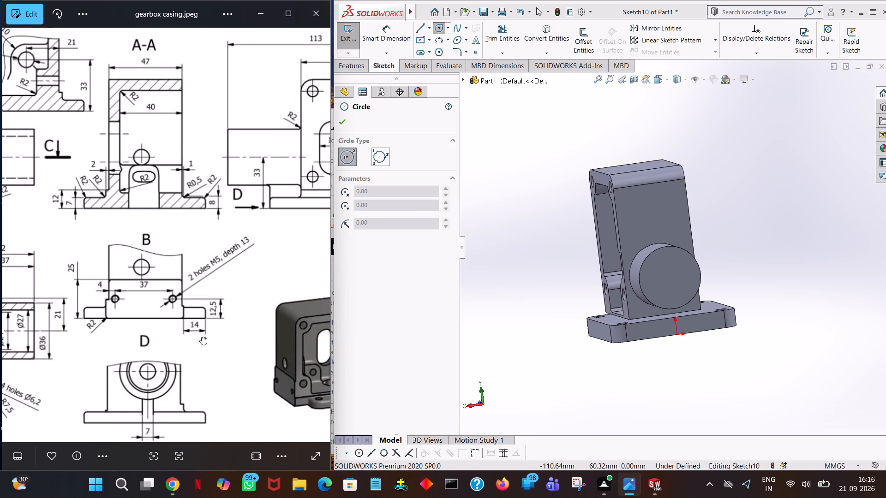
{"action": "left_click_drag", "start_coordinate": [202, 337], "coordinate": [54, 330]}
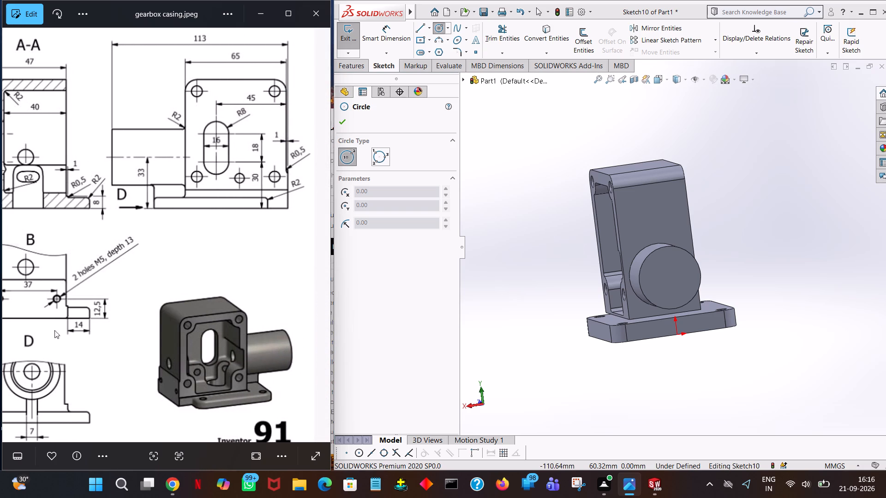
{"action": "left_click_drag", "start_coordinate": [54, 330], "coordinate": [172, 297]}
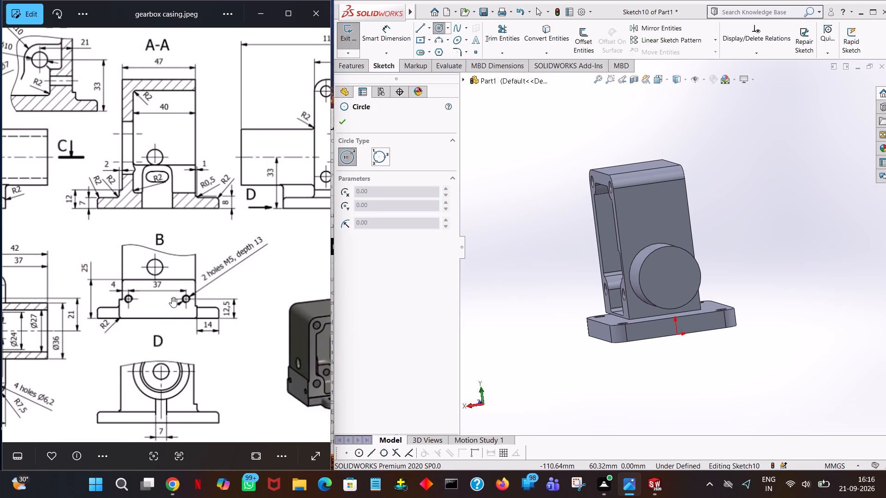
{"action": "left_click_drag", "start_coordinate": [172, 297], "coordinate": [124, 249]}
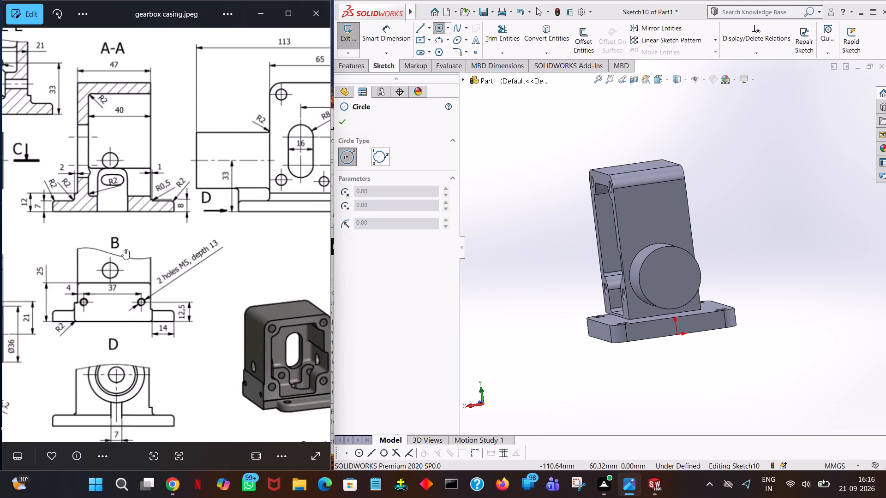
{"action": "left_click_drag", "start_coordinate": [124, 249], "coordinate": [102, 235]}
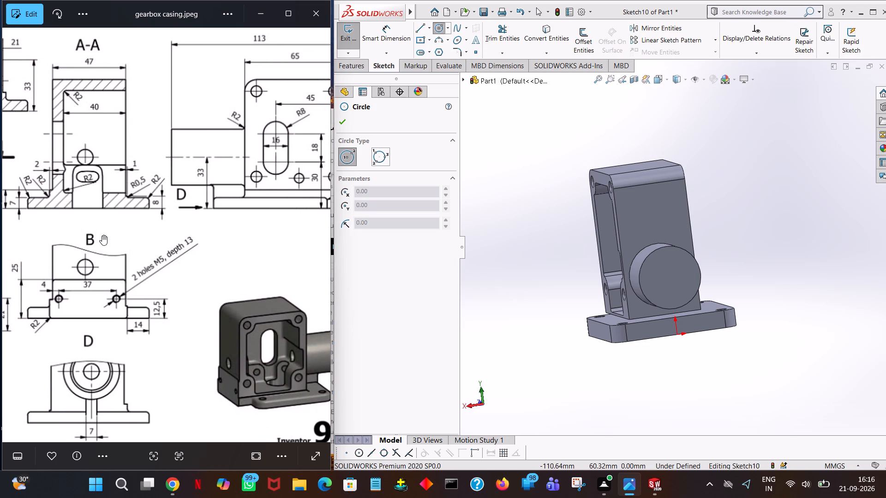
{"action": "left_click_drag", "start_coordinate": [102, 235], "coordinate": [162, 255]}
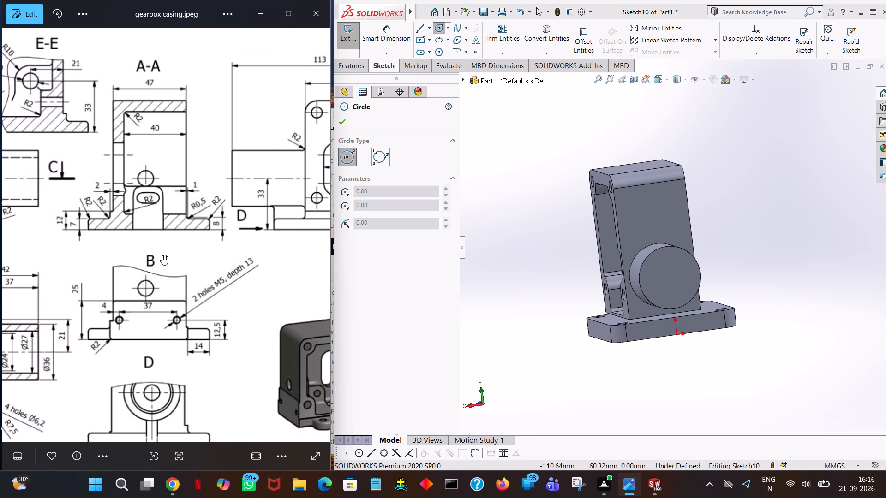
{"action": "left_click_drag", "start_coordinate": [162, 255], "coordinate": [120, 244]}
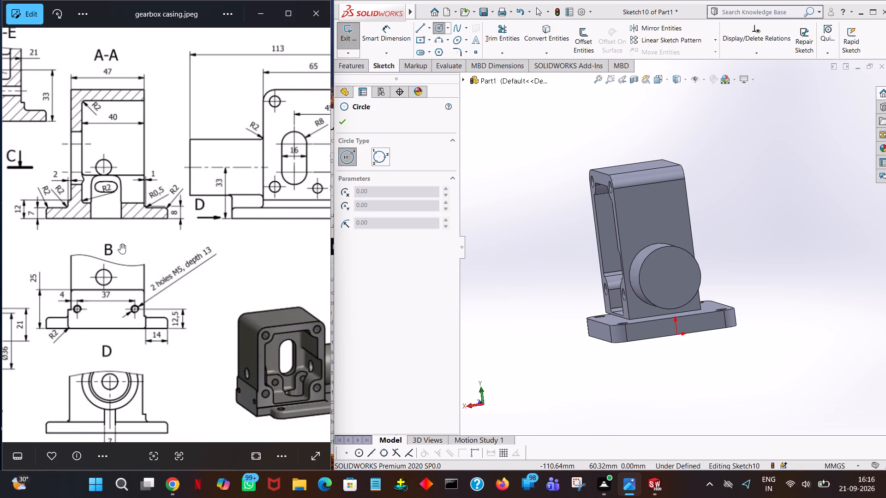
{"action": "left_click_drag", "start_coordinate": [120, 244], "coordinate": [120, 245]}
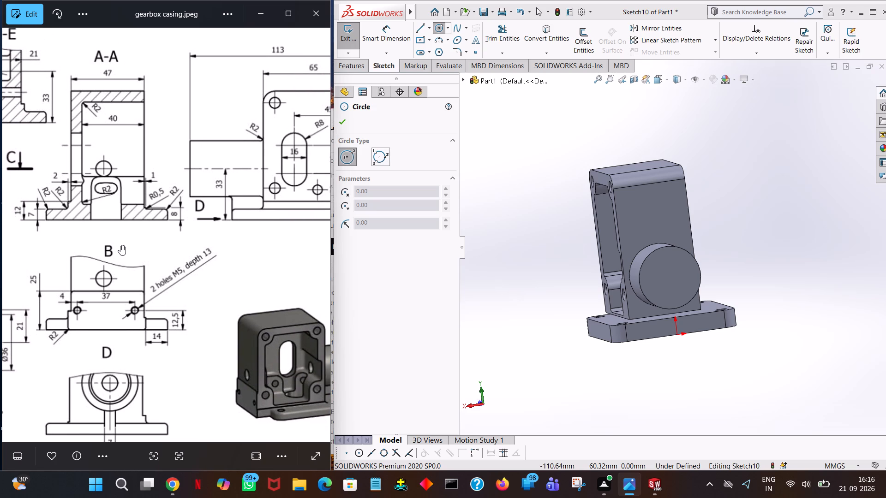
{"action": "left_click_drag", "start_coordinate": [120, 245], "coordinate": [125, 261]}
Sketch a circle centred on the cylindrical boss's end face and set its radius to 27/2 mm, per the drawing's section C-C.
{"action": "middle_click_drag", "start_coordinate": [619, 369], "coordinate": [662, 352]}
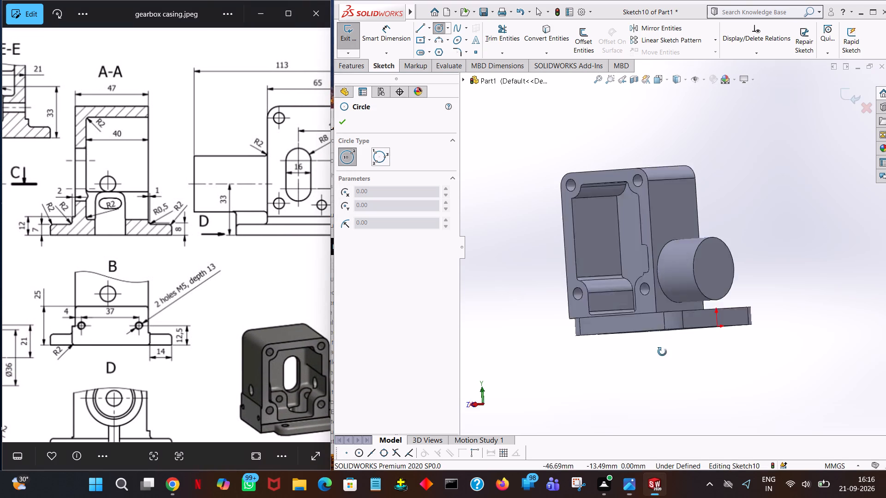
{"action": "middle_click_drag", "start_coordinate": [662, 352], "coordinate": [687, 362]}
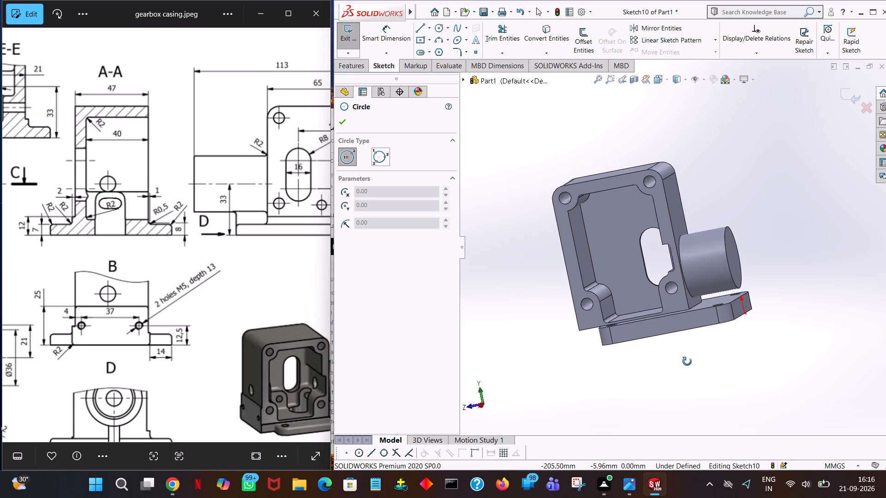
{"action": "middle_click_drag", "start_coordinate": [687, 362], "coordinate": [672, 372]}
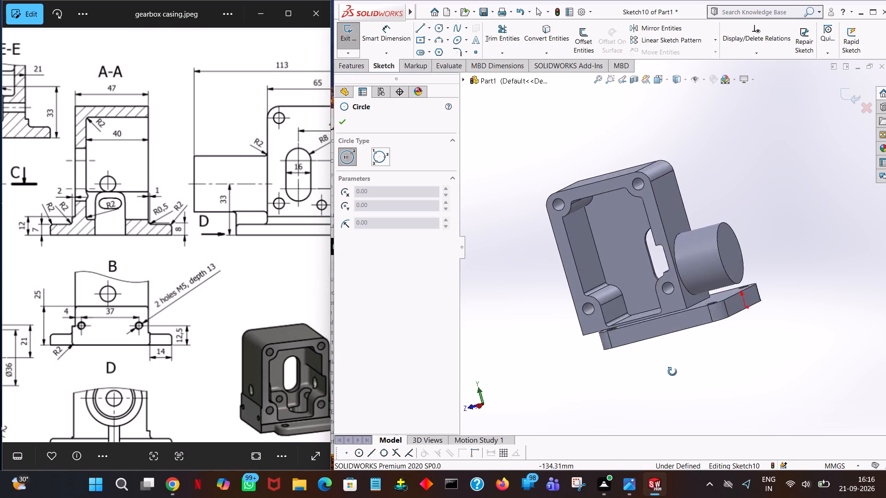
{"action": "middle_click_drag", "start_coordinate": [672, 372], "coordinate": [590, 404]}
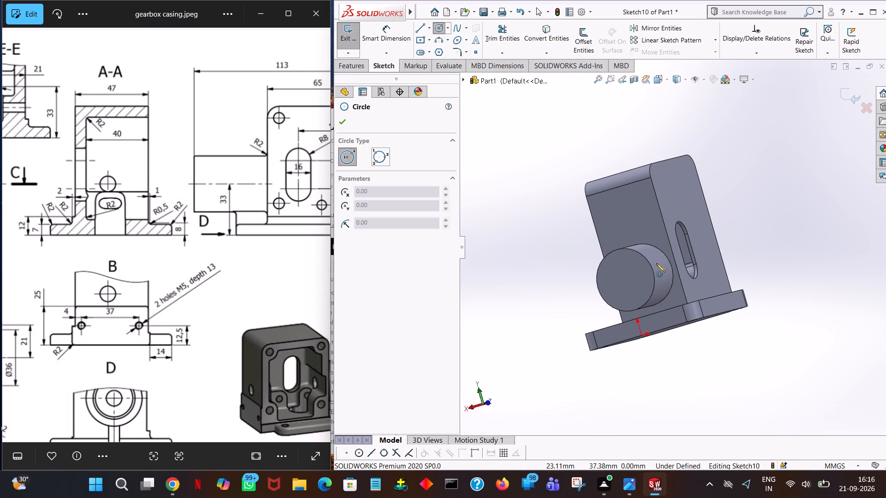
{"action": "left_click", "coordinate": [626, 279]}
{"action": "left_click", "coordinate": [631, 260]}
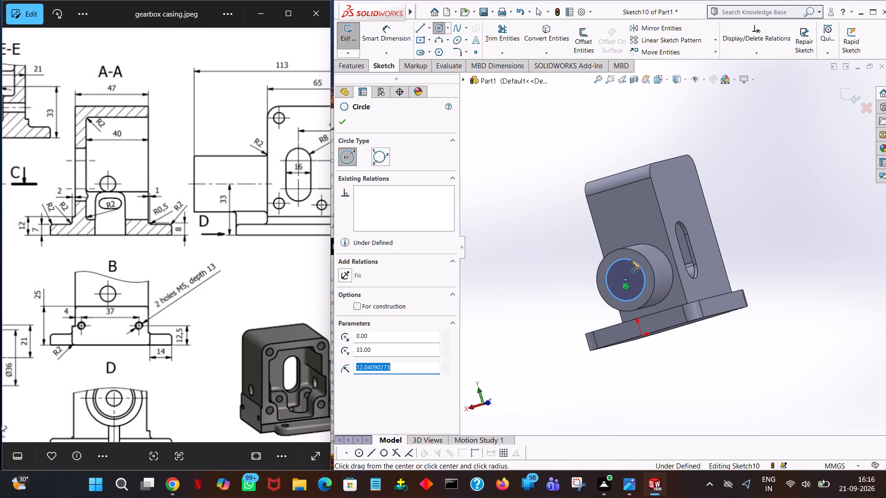
{"action": "left_click_drag", "start_coordinate": [121, 211], "coordinate": [136, 216]}
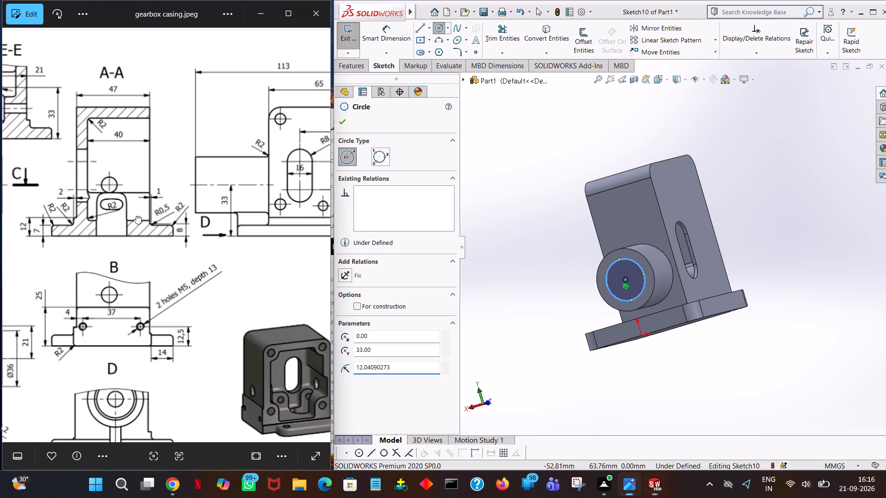
{"action": "left_click_drag", "start_coordinate": [136, 216], "coordinate": [289, 228]}
{"action": "left_click_drag", "start_coordinate": [103, 266], "coordinate": [189, 279]}
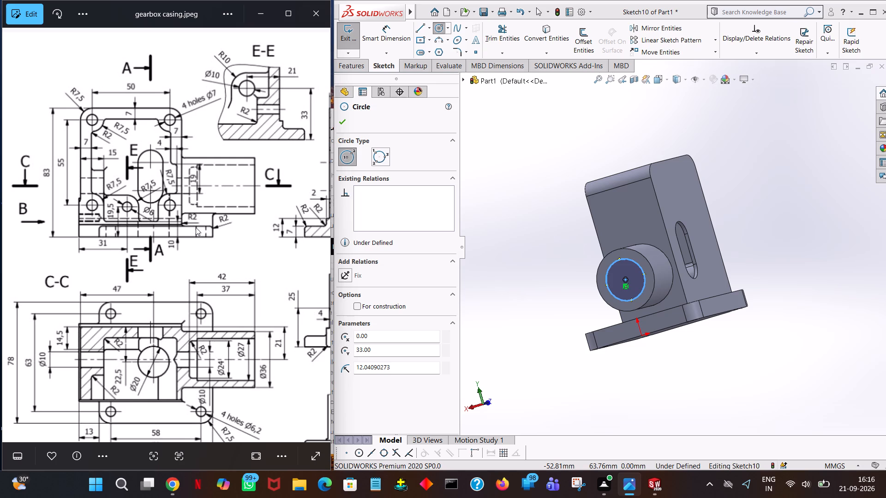
{"action": "type", "text": "27/2"}
{"action": "double_click", "coordinate": [402, 367]}
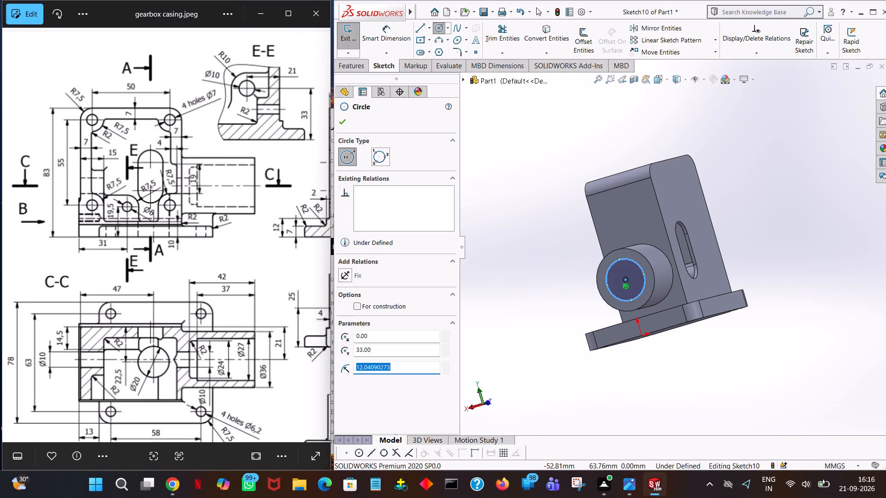
{"action": "type", "text": "27/2"}
{"action": "key", "text": "Return"}
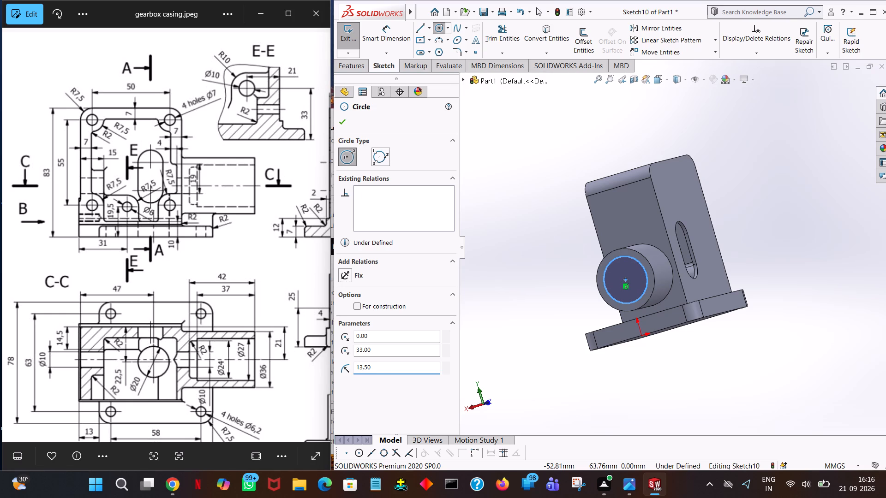
{"action": "left_click", "coordinate": [345, 119]}
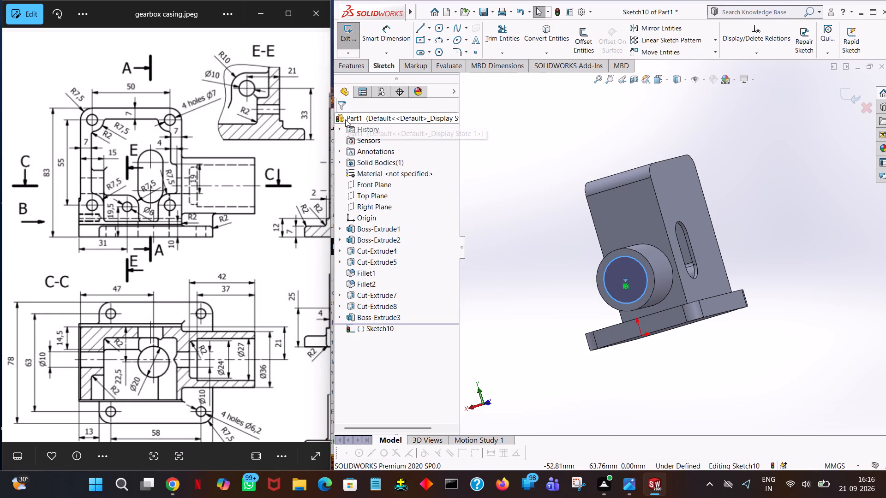
Cut-extrude the circle on the cylindrical boss's end face to a blind depth of 27 mm.
{"action": "left_click", "coordinate": [356, 65]}
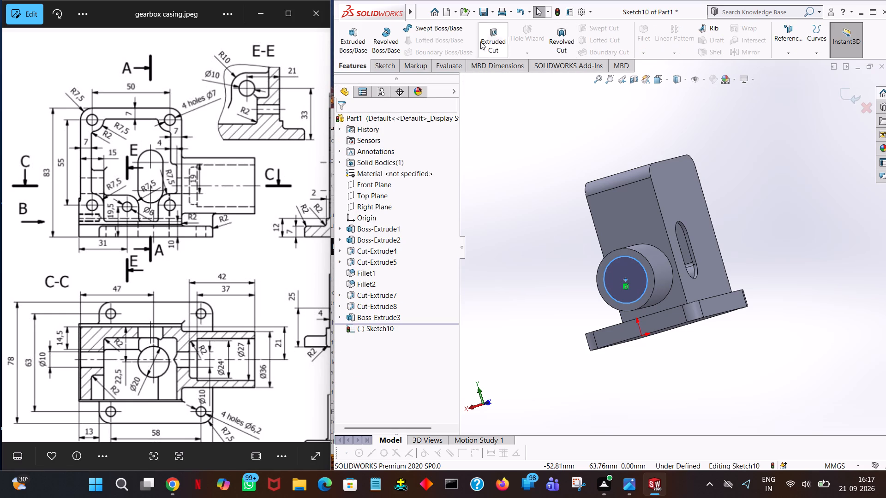
{"action": "left_click", "coordinate": [489, 39]}
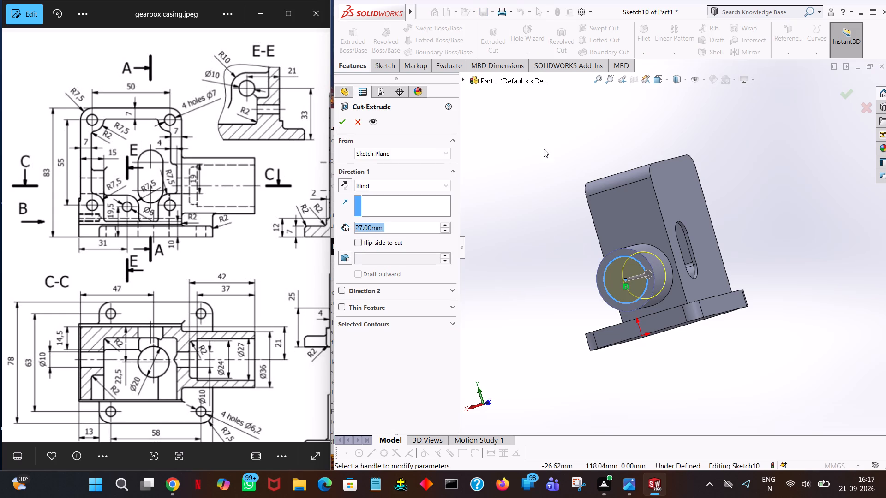
{"action": "middle_click_drag", "start_coordinate": [556, 155], "coordinate": [585, 154]}
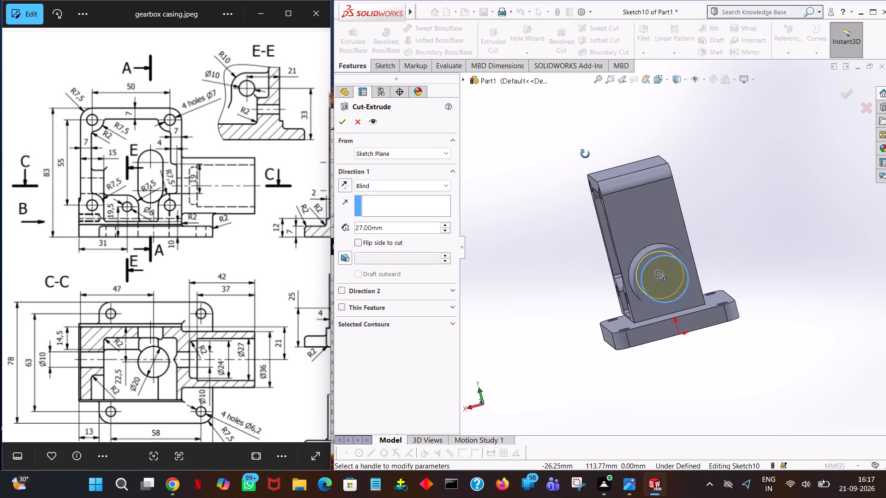
{"action": "middle_click_drag", "start_coordinate": [585, 154], "coordinate": [602, 154]}
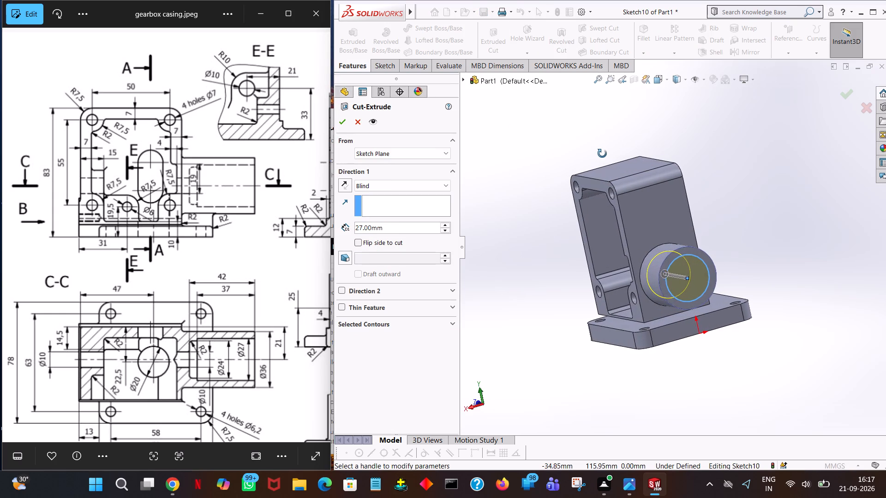
{"action": "middle_click_drag", "start_coordinate": [602, 154], "coordinate": [605, 144]}
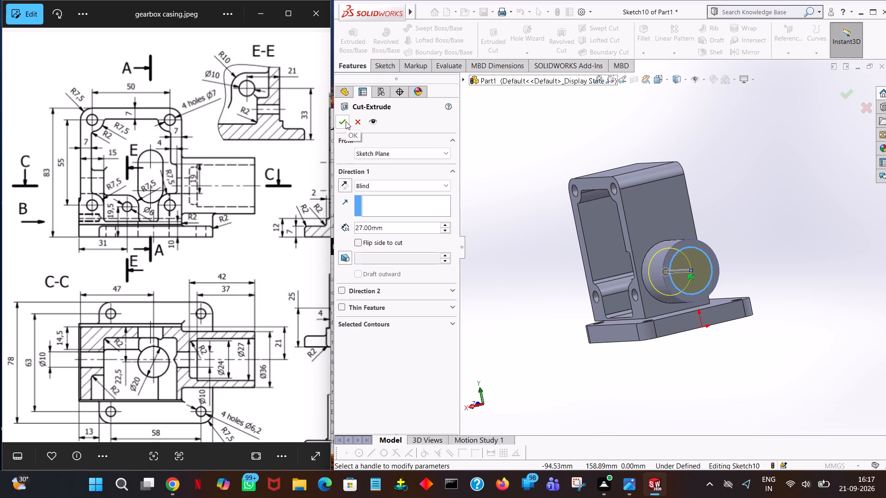
{"action": "middle_click_drag", "start_coordinate": [554, 170], "coordinate": [599, 157]}
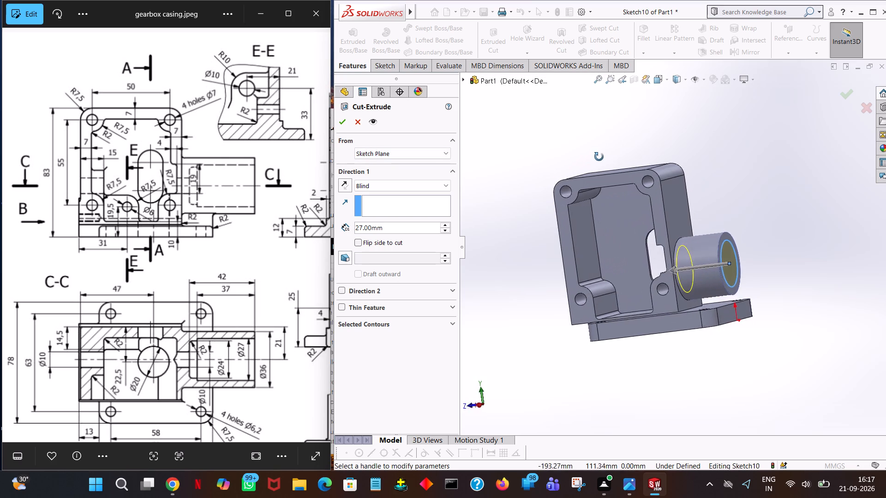
{"action": "middle_click_drag", "start_coordinate": [599, 157], "coordinate": [631, 172]}
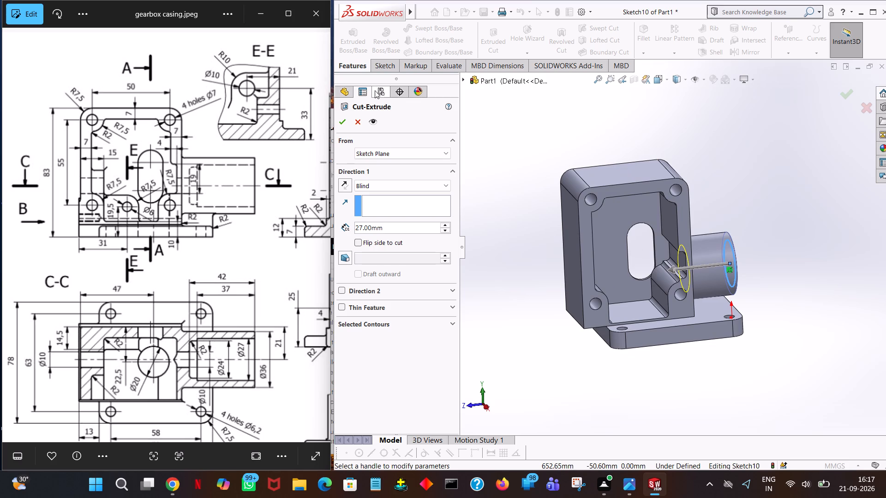
{"action": "left_click", "coordinate": [344, 127]}
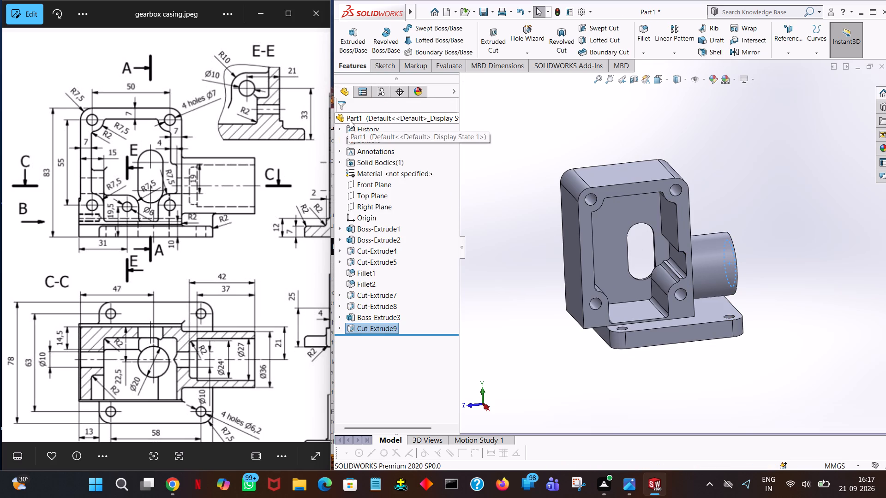
{"action": "left_click", "coordinate": [571, 125]}
{"action": "middle_click_drag", "start_coordinate": [617, 129], "coordinate": [530, 136]}
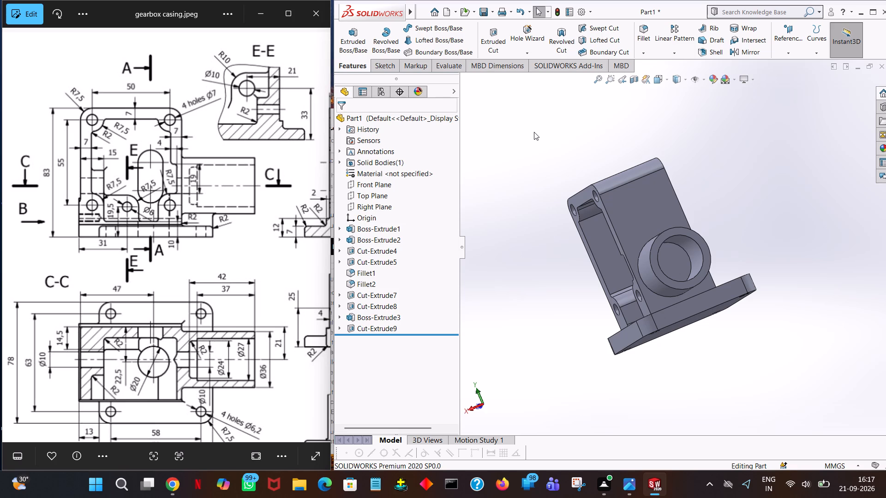
Examine the drawing's sections A-A and C-C, views B and D, and the isometric picture for the boss's inner bore details.
{"action": "left_click_drag", "start_coordinate": [204, 326], "coordinate": [0, 307]}
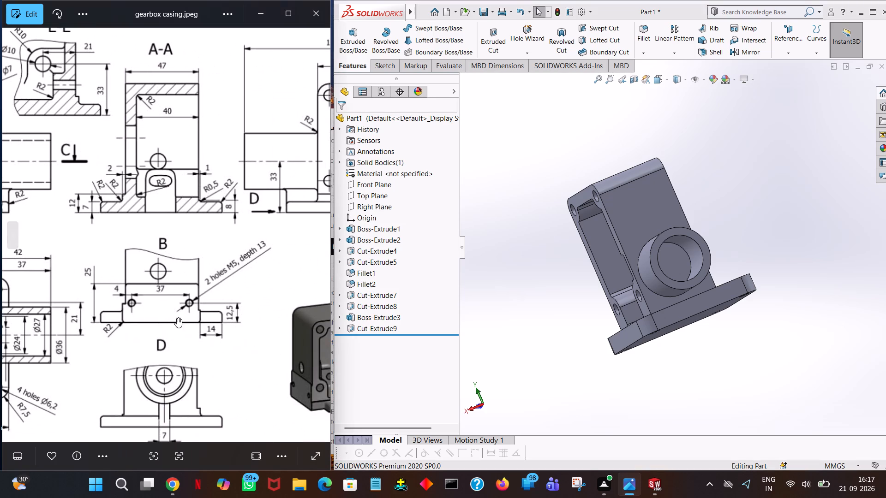
{"action": "left_click_drag", "start_coordinate": [267, 319], "coordinate": [161, 276]}
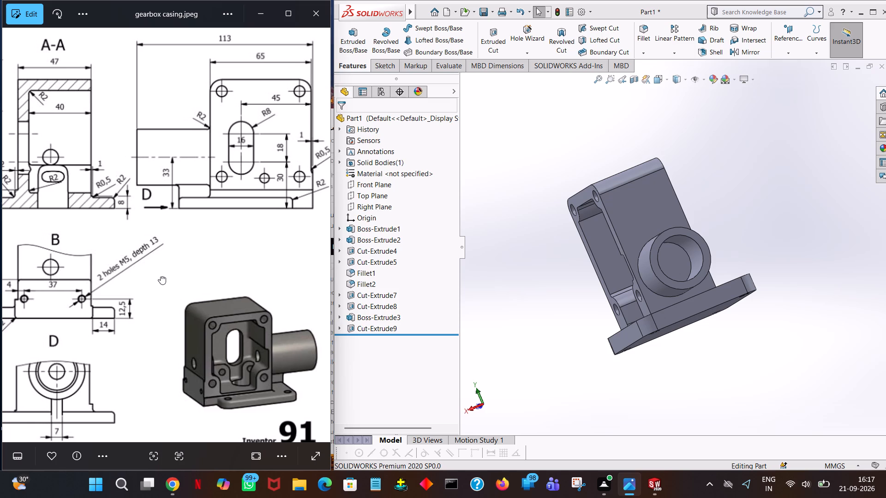
{"action": "left_click_drag", "start_coordinate": [161, 276], "coordinate": [219, 273]}
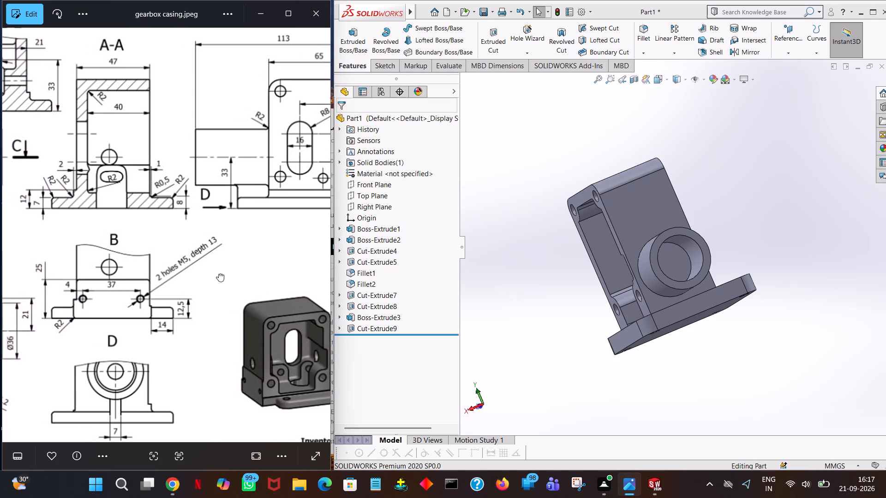
{"action": "left_click_drag", "start_coordinate": [219, 273], "coordinate": [344, 278]}
{"action": "left_click_drag", "start_coordinate": [170, 310], "coordinate": [215, 292]}
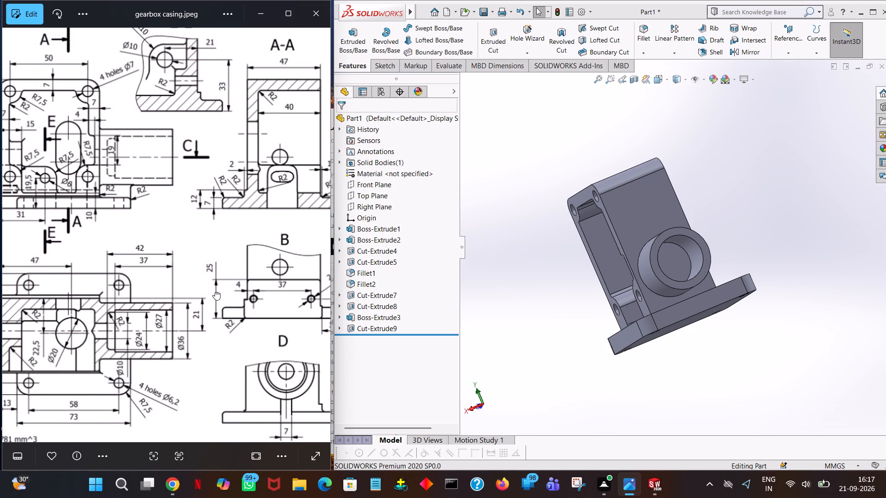
{"action": "left_click_drag", "start_coordinate": [215, 292], "coordinate": [0, 273]}
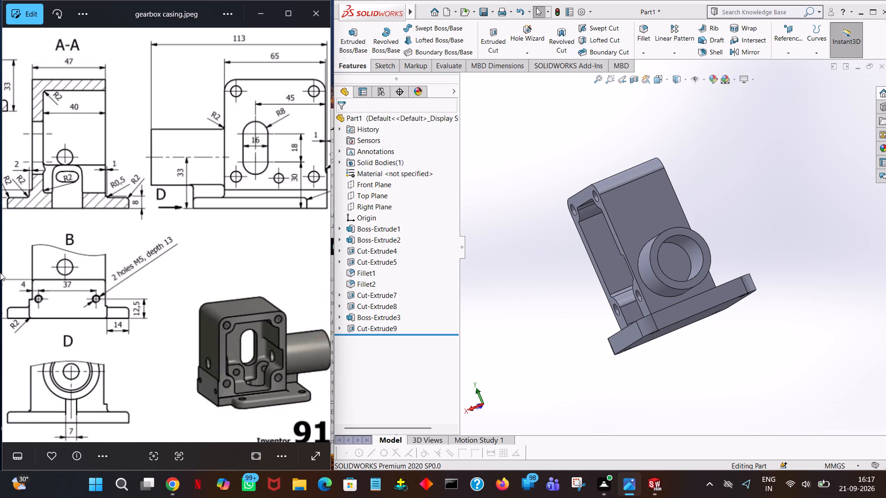
{"action": "left_click_drag", "start_coordinate": [0, 273], "coordinate": [213, 286]}
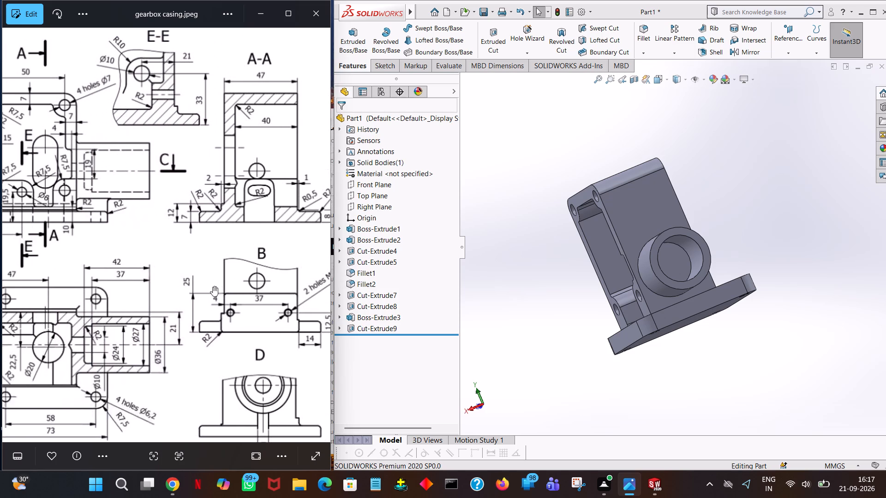
{"action": "left_click_drag", "start_coordinate": [213, 286], "coordinate": [354, 261]}
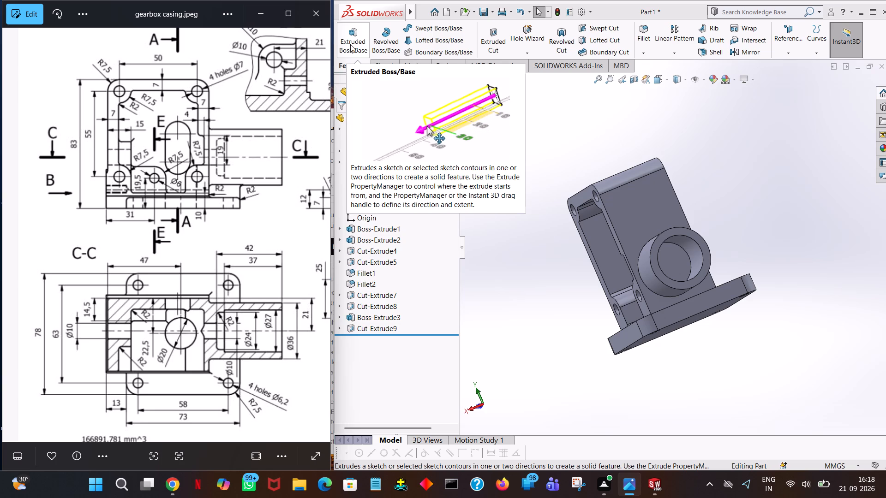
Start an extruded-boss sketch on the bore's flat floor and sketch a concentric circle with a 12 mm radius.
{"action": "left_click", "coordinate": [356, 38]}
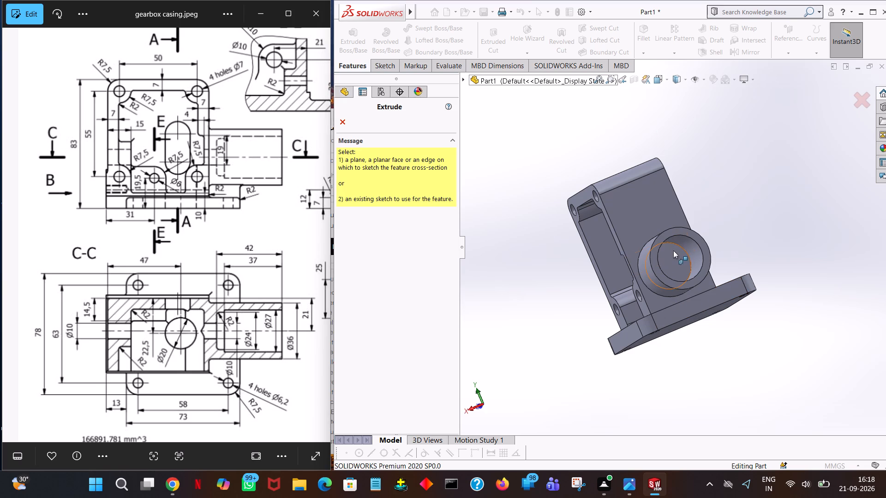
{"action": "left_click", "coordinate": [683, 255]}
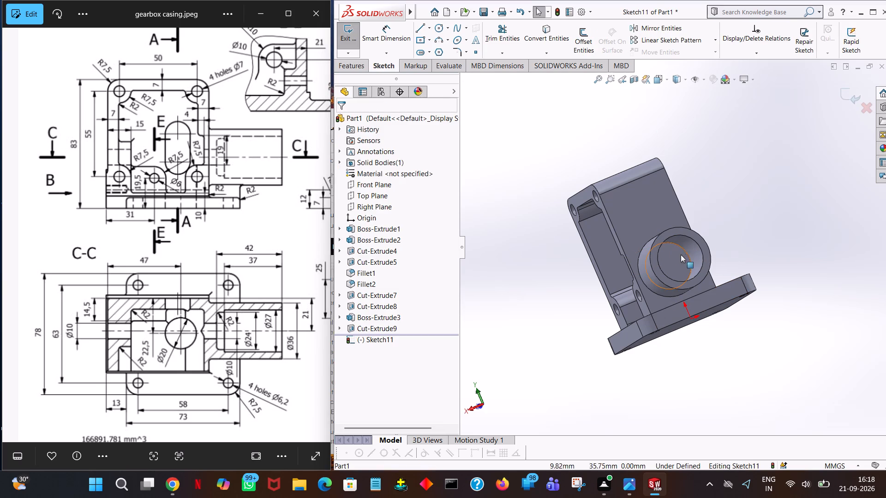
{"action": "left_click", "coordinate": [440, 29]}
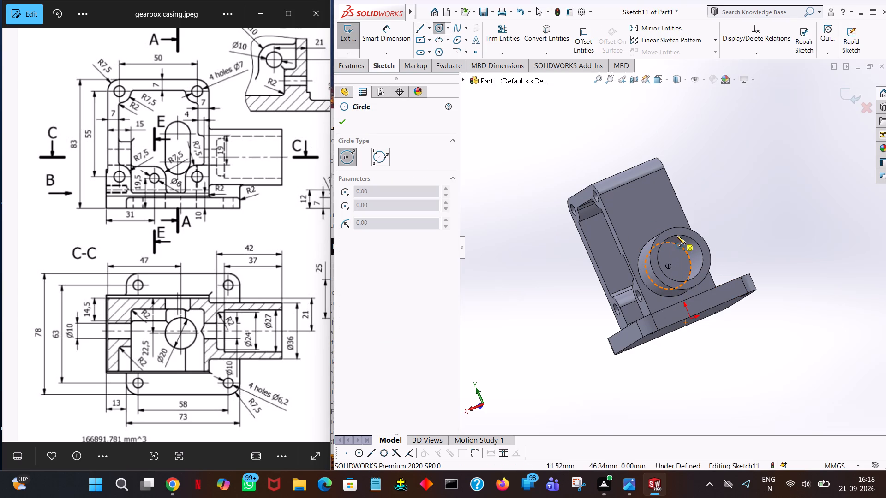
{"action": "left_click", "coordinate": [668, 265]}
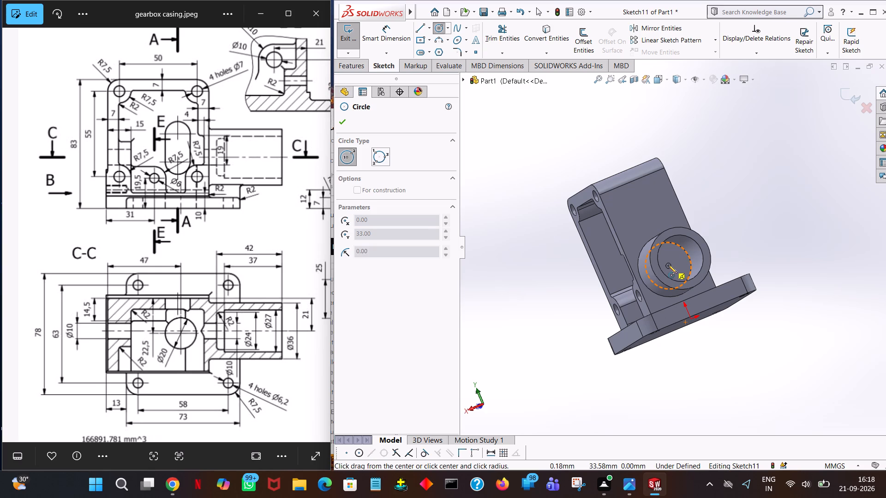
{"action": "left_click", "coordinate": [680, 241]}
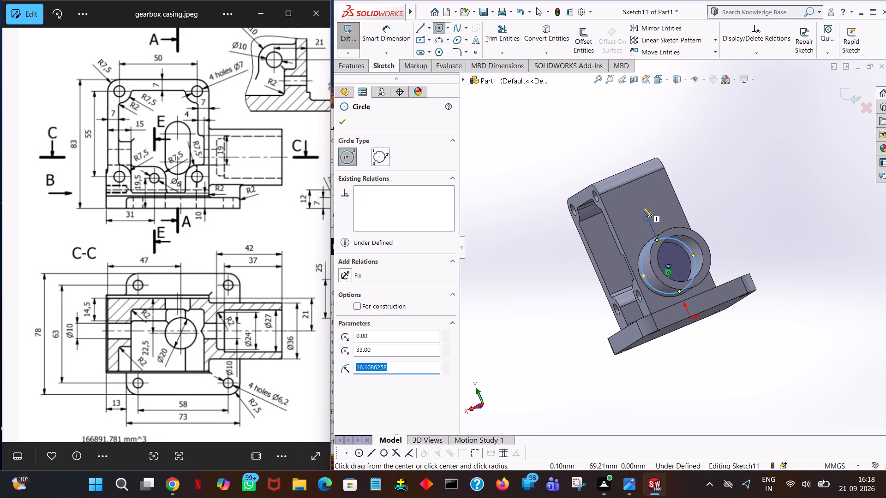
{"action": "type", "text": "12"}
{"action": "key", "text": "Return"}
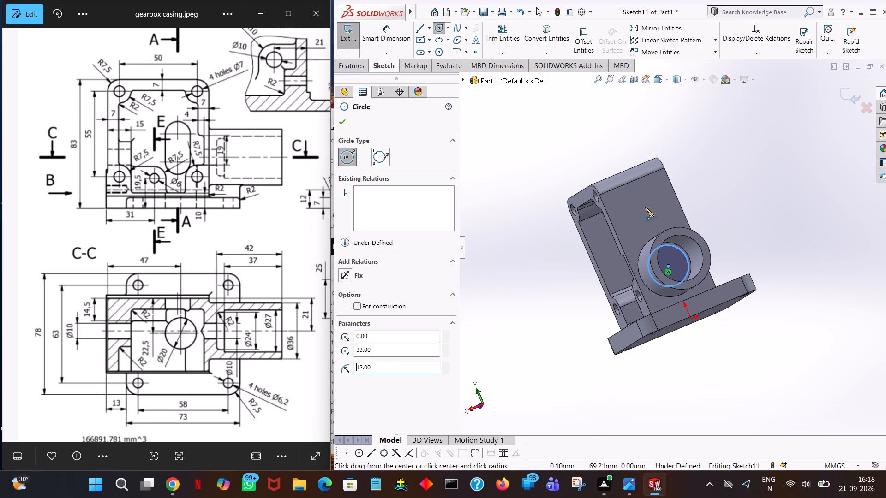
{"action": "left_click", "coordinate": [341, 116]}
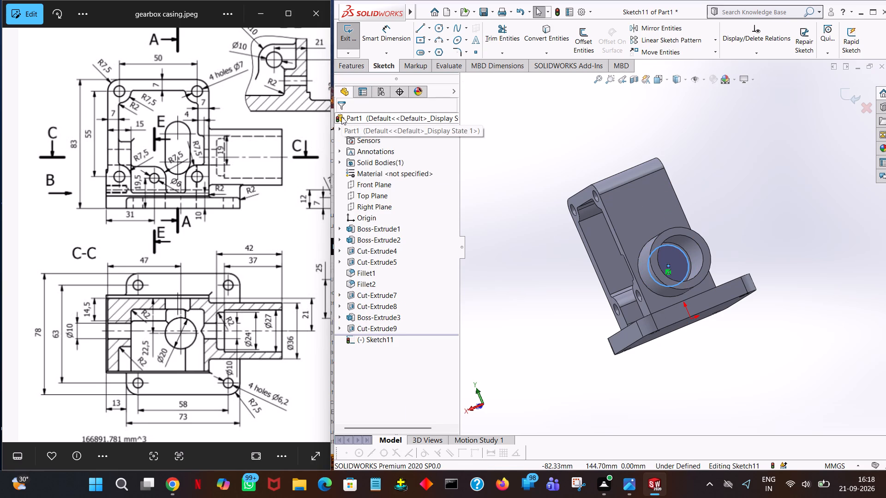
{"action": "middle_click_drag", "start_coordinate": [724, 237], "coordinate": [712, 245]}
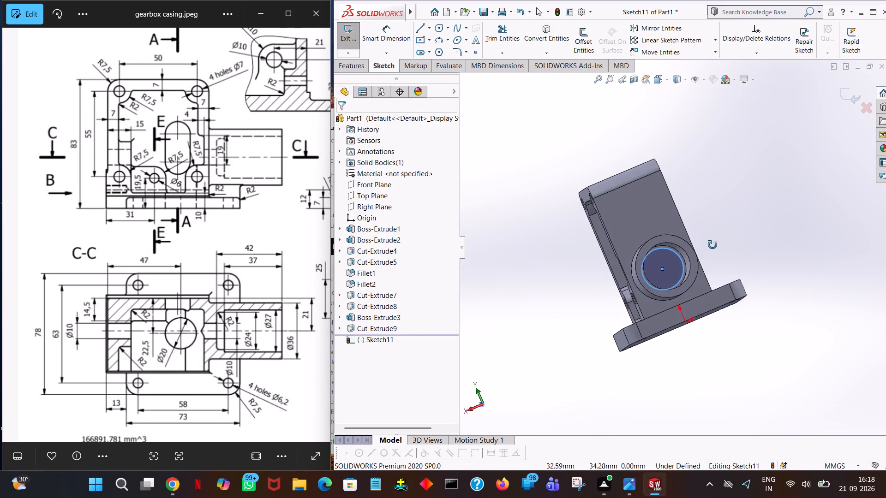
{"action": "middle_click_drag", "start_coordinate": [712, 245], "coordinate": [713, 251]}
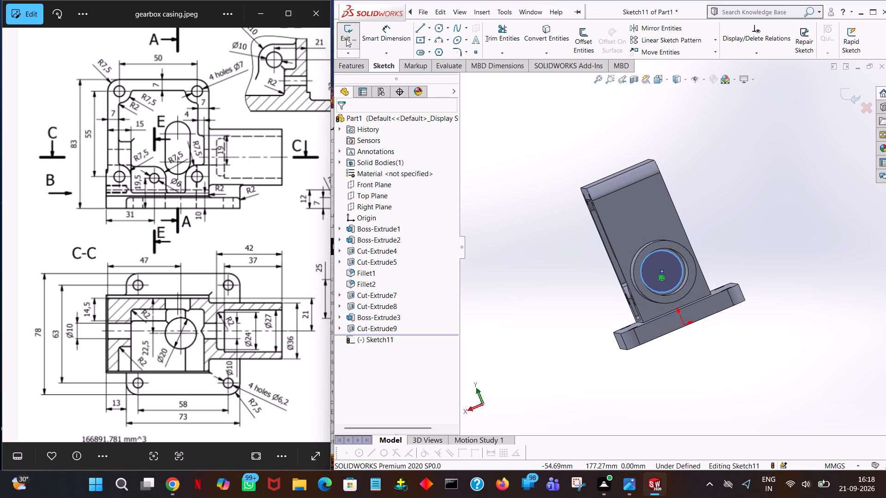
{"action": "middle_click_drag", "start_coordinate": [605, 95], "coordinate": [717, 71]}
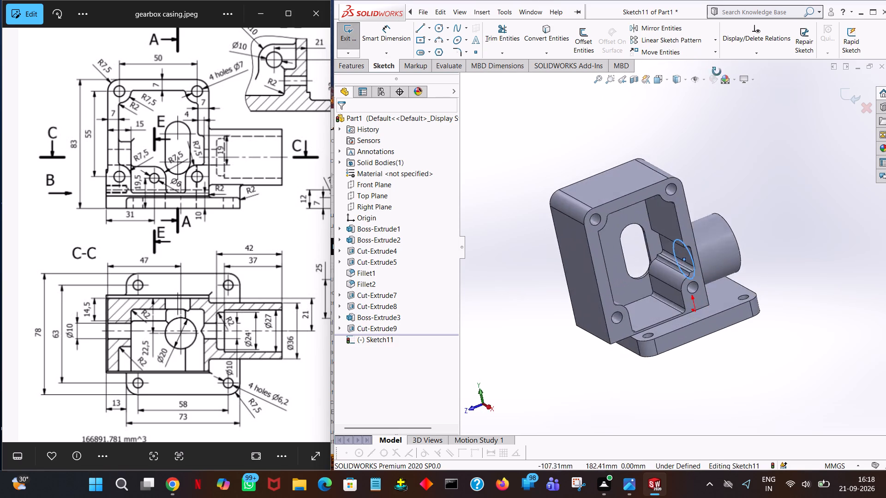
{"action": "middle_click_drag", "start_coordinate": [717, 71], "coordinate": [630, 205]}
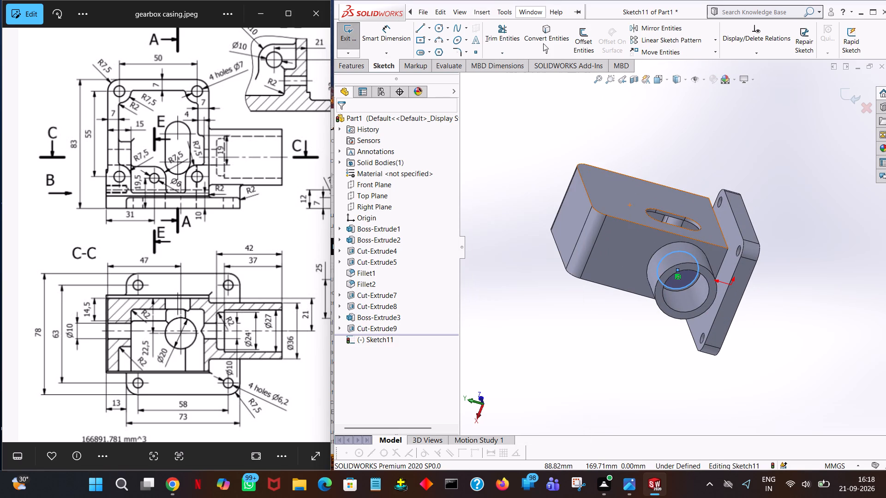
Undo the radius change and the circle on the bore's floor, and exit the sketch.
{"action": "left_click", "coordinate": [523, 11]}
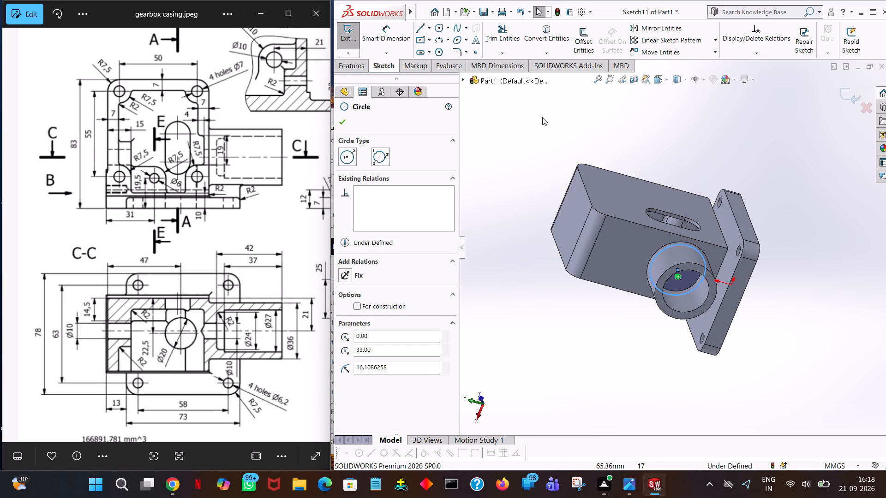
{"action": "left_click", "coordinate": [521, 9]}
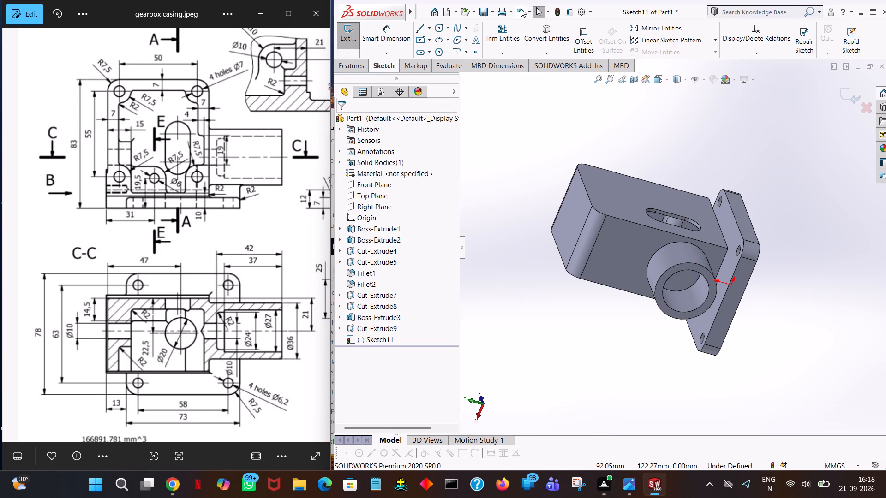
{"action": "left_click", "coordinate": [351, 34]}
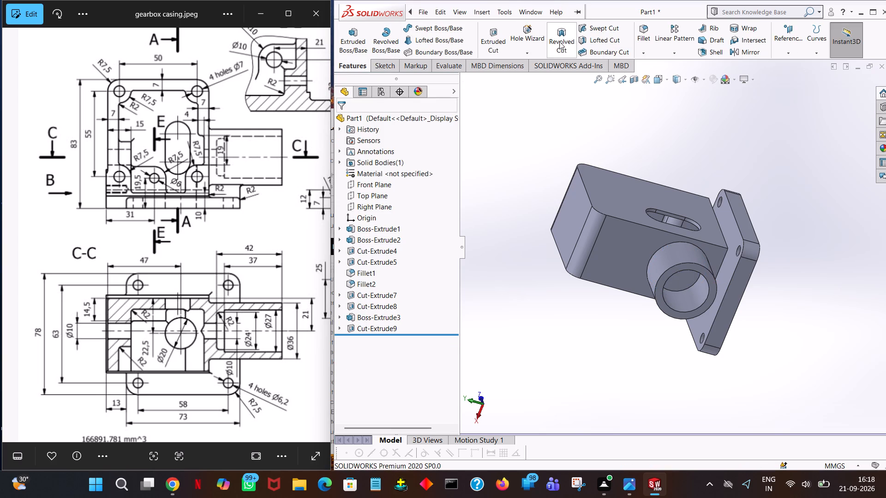
Start an extruded-cut sketch on the cylindrical boss's end face and sketch a concentric circle with a 12 mm radius.
{"action": "left_click", "coordinate": [505, 36]}
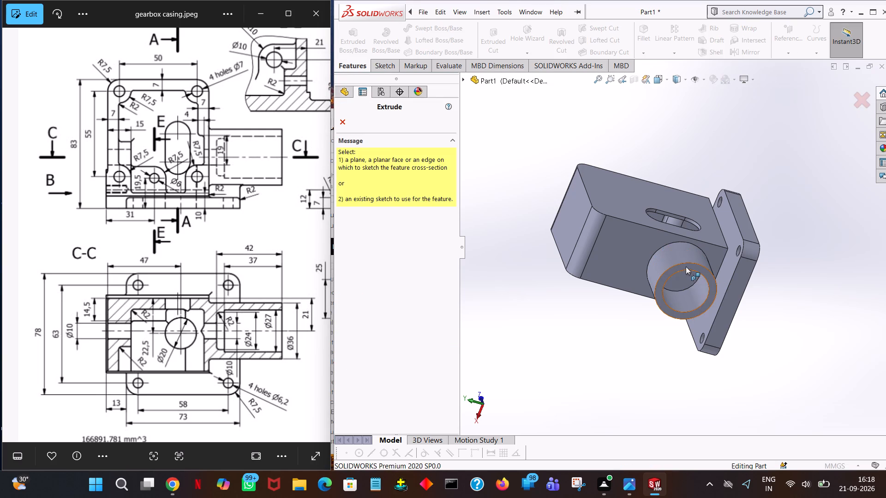
{"action": "left_click", "coordinate": [686, 267]}
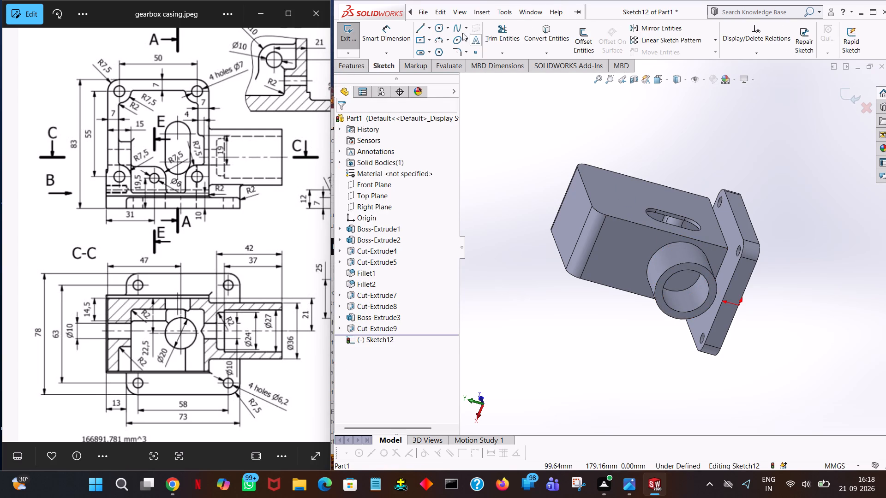
{"action": "left_click", "coordinate": [440, 26]}
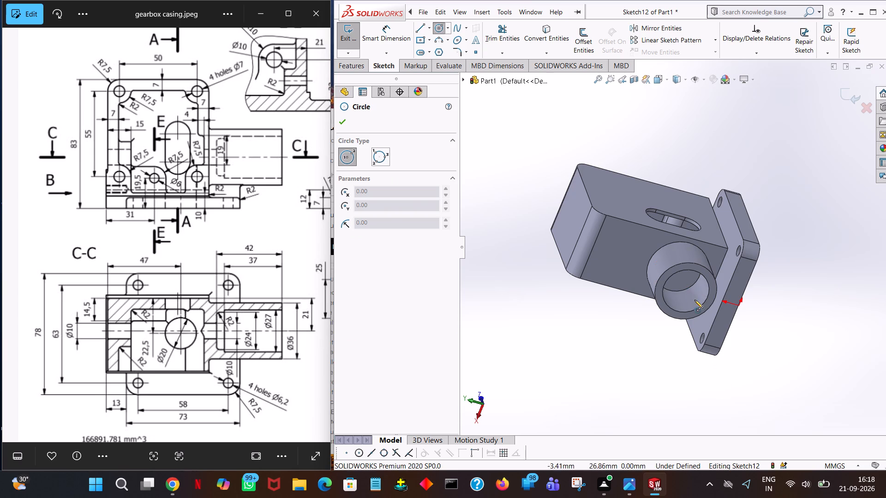
{"action": "left_click", "coordinate": [686, 291]}
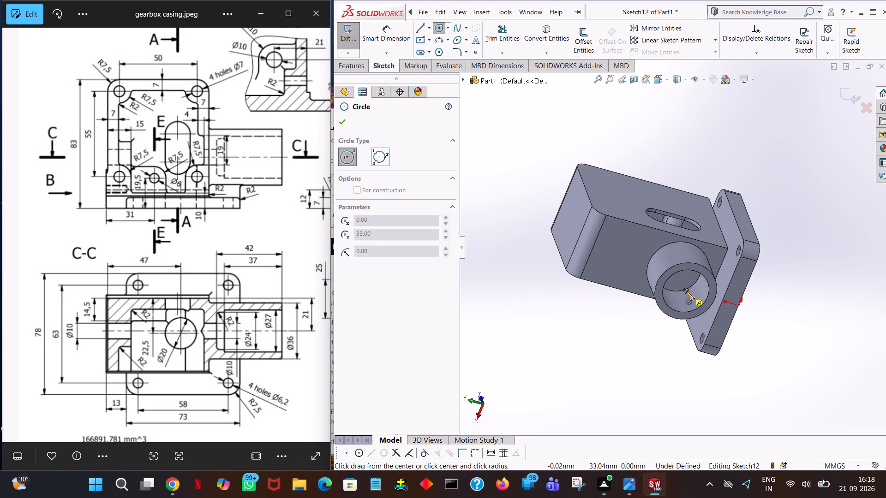
{"action": "left_click", "coordinate": [692, 271]}
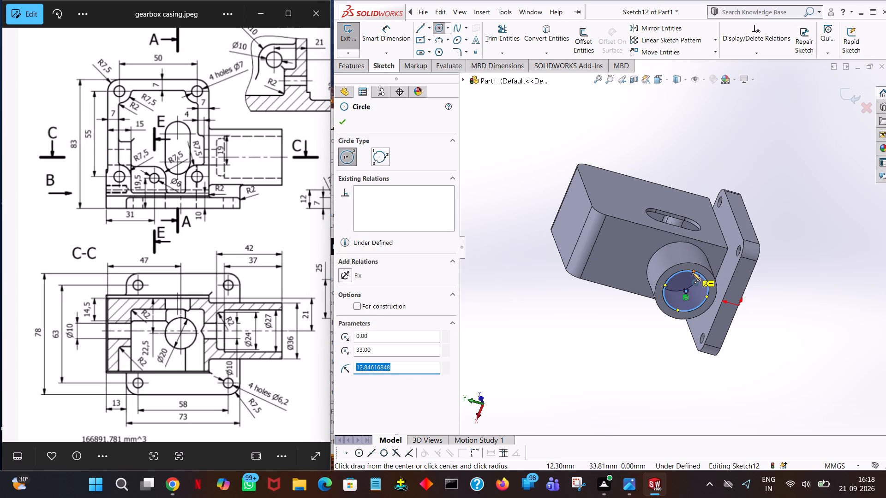
{"action": "type", "text": "12"}
{"action": "key", "text": "Return"}
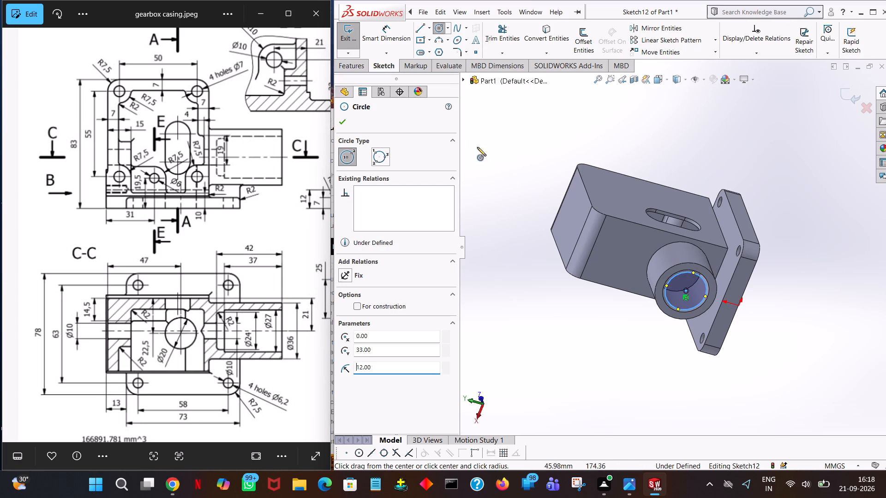
{"action": "left_click", "coordinate": [339, 119]}
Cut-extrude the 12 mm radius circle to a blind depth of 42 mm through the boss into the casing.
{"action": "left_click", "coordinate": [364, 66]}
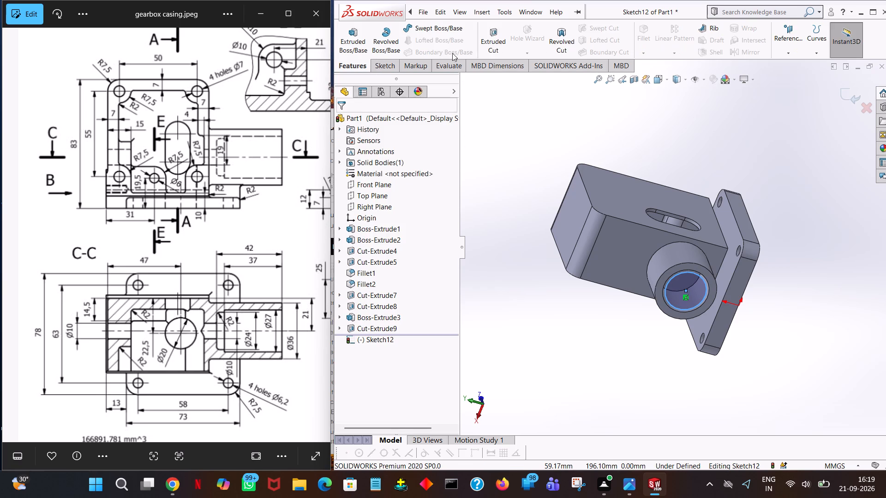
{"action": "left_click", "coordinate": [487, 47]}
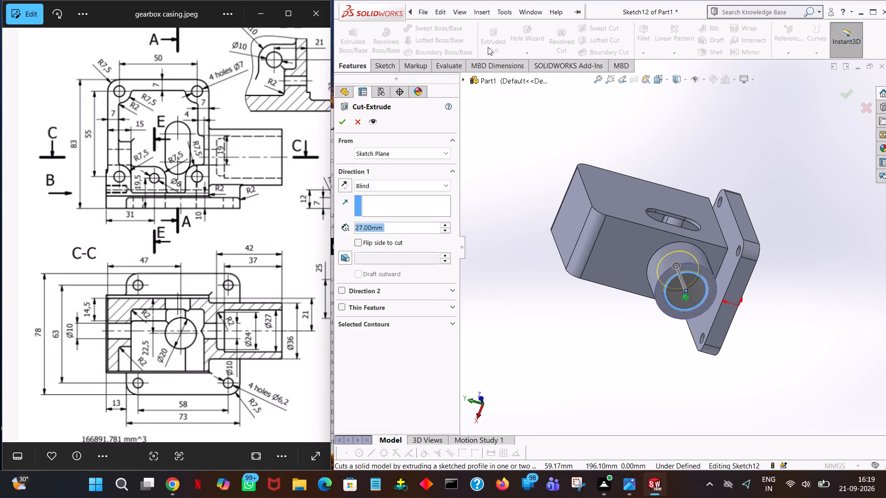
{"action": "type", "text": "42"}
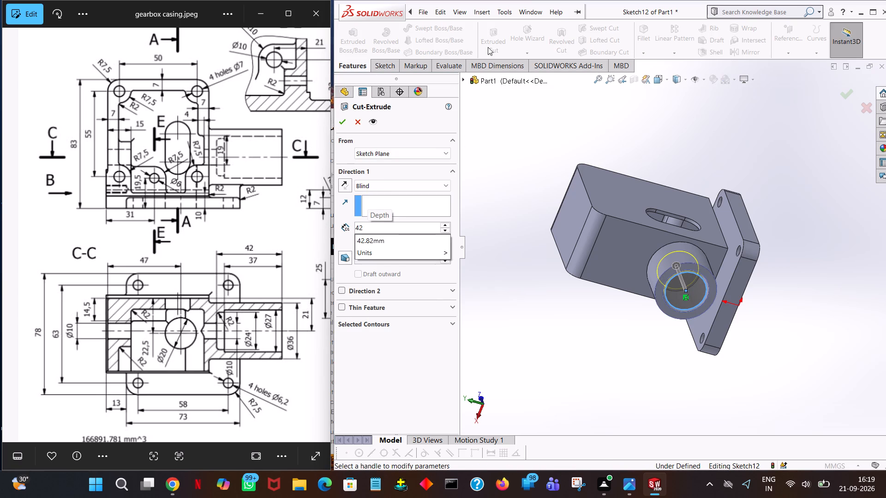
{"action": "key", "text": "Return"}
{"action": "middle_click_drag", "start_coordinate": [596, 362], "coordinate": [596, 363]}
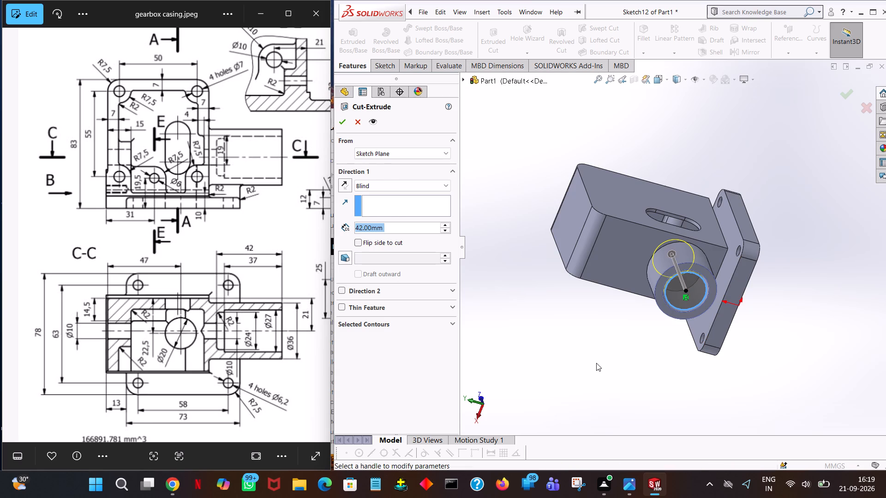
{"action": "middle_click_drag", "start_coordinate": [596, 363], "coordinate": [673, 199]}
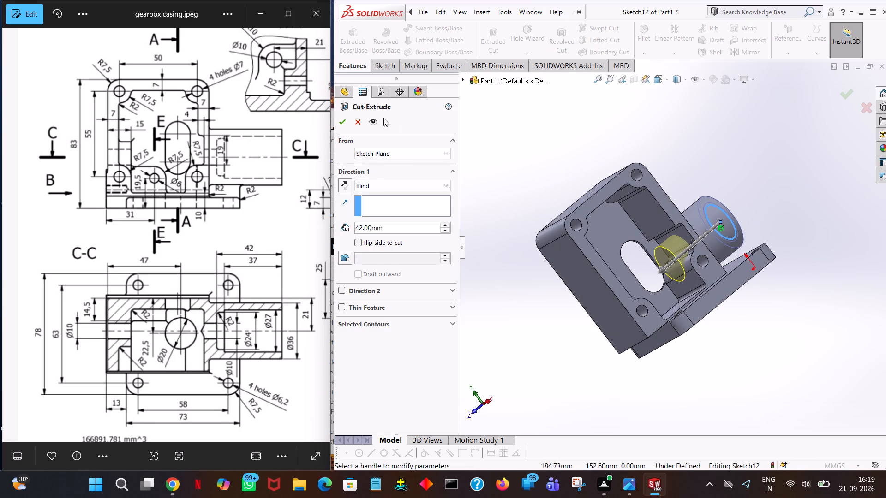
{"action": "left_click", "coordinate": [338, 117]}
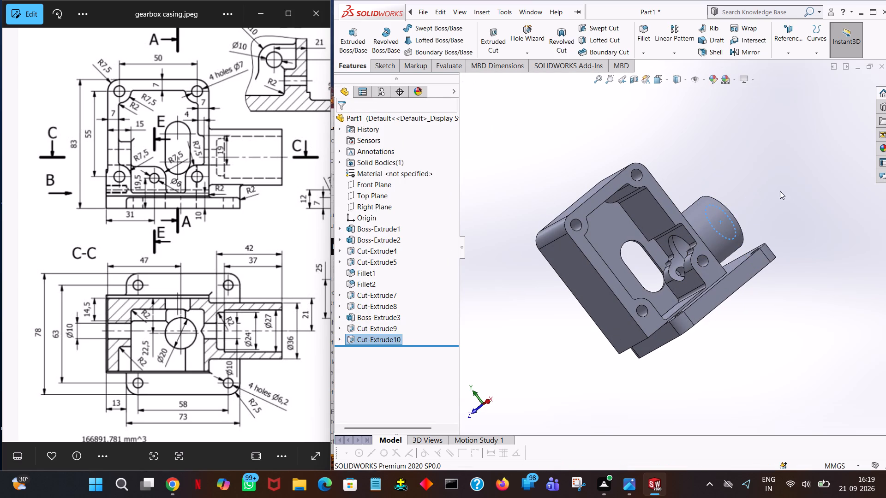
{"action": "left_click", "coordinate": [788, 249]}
Compare the casing's interior and boss opening with the drawing's isometric picture, section A-A and views B and D.
{"action": "middle_click_drag", "start_coordinate": [750, 374], "coordinate": [743, 416]}
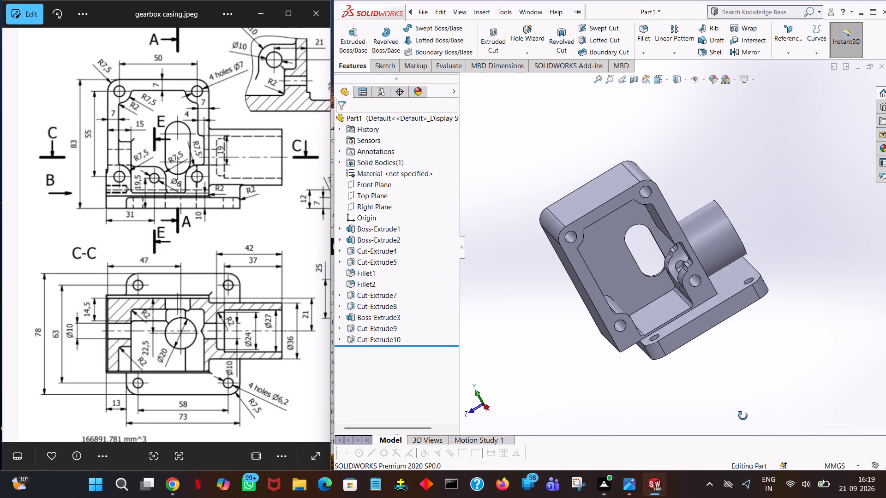
{"action": "middle_click_drag", "start_coordinate": [743, 416], "coordinate": [739, 403]}
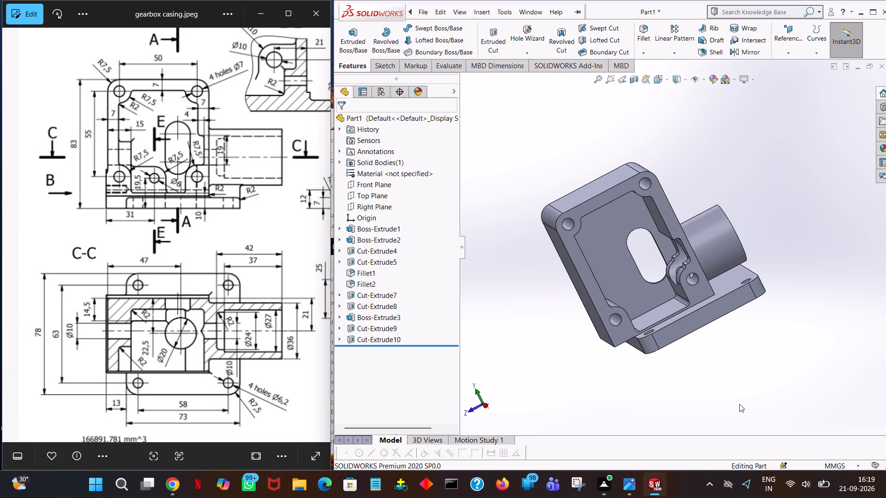
{"action": "middle_click_drag", "start_coordinate": [289, 305], "coordinate": [302, 289]}
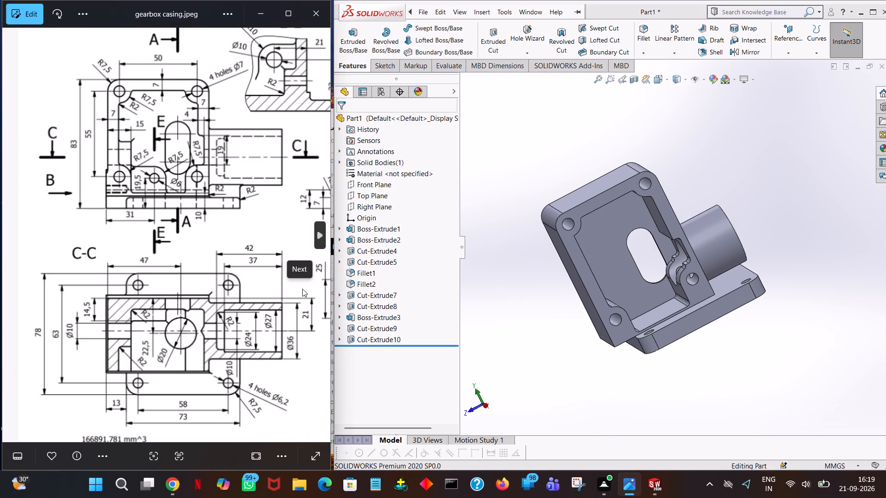
{"action": "middle_click_drag", "start_coordinate": [280, 291], "coordinate": [288, 292]}
{"action": "middle_click_drag", "start_coordinate": [603, 365], "coordinate": [616, 343]}
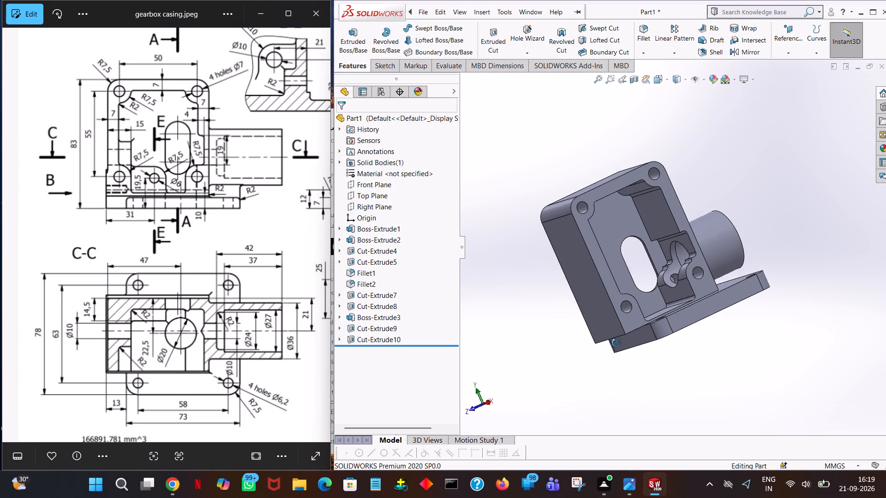
{"action": "middle_click_drag", "start_coordinate": [616, 343], "coordinate": [623, 333]}
{"action": "left_click_drag", "start_coordinate": [276, 353], "coordinate": [215, 362]}
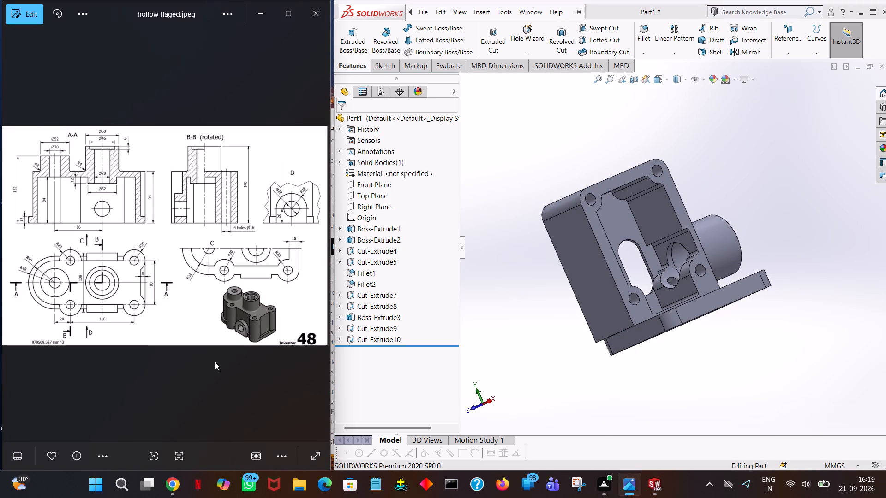
{"action": "left_click_drag", "start_coordinate": [215, 362], "coordinate": [213, 362]}
{"action": "left_click", "coordinate": [13, 238]}
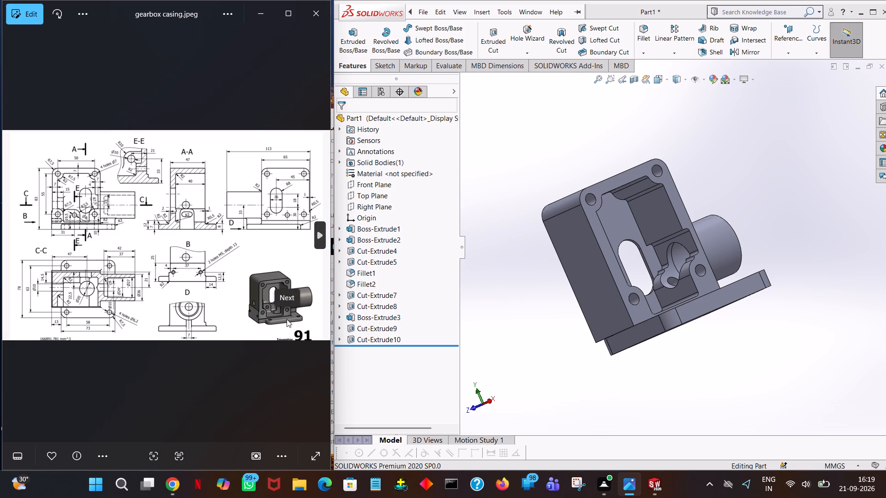
{"action": "scroll", "coordinate": [287, 319], "scroll_direction": "up", "scroll_amount": 7, "text": "ctrl"}
{"action": "scroll", "coordinate": [279, 272], "scroll_direction": "up", "scroll_amount": 6, "text": "ctrl"}
{"action": "scroll", "coordinate": [267, 309], "scroll_direction": "up", "scroll_amount": 6, "text": "ctrl"}
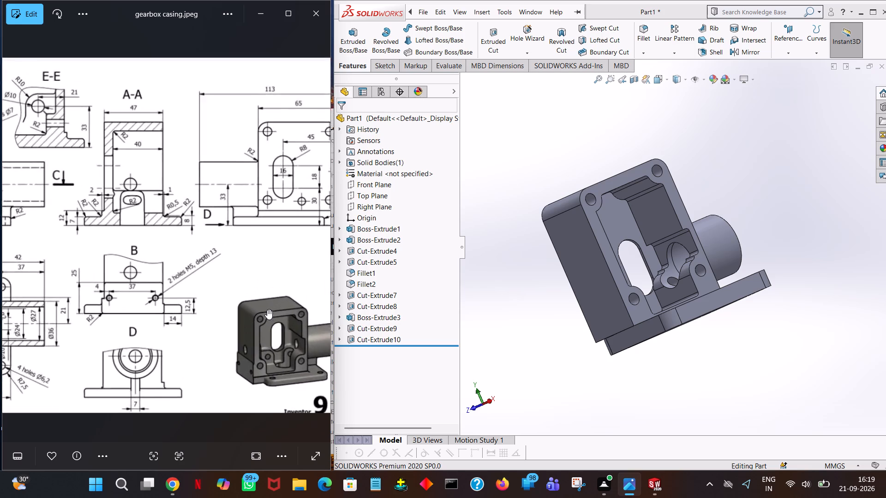
{"action": "scroll", "coordinate": [267, 309], "scroll_direction": "up", "scroll_amount": 3, "text": "ctrl"}
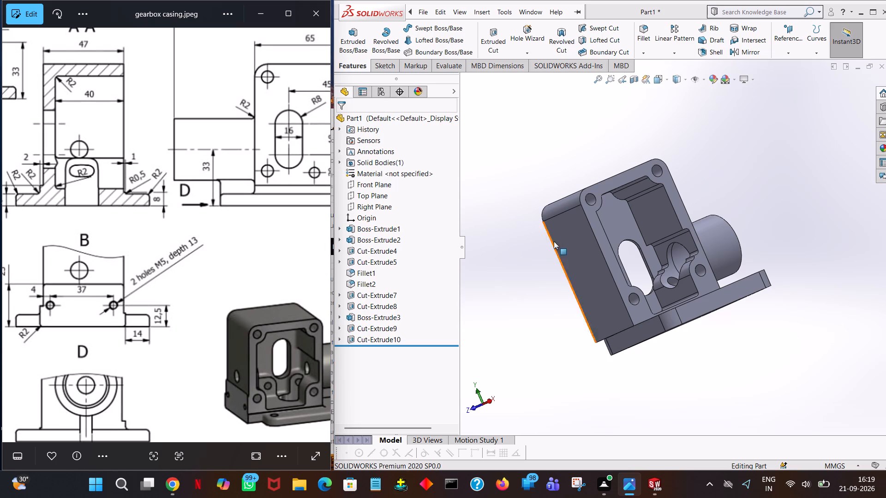
{"action": "middle_click_drag", "start_coordinate": [563, 145], "coordinate": [527, 173]}
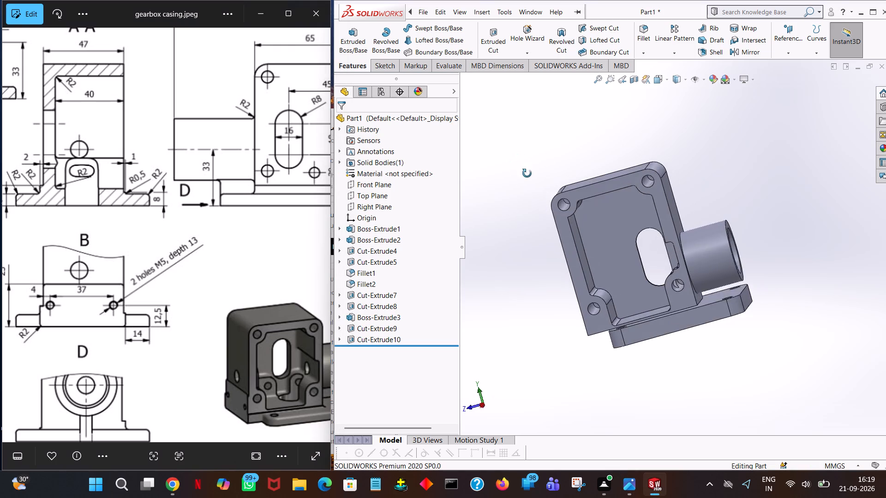
{"action": "middle_click_drag", "start_coordinate": [527, 173], "coordinate": [545, 185]}
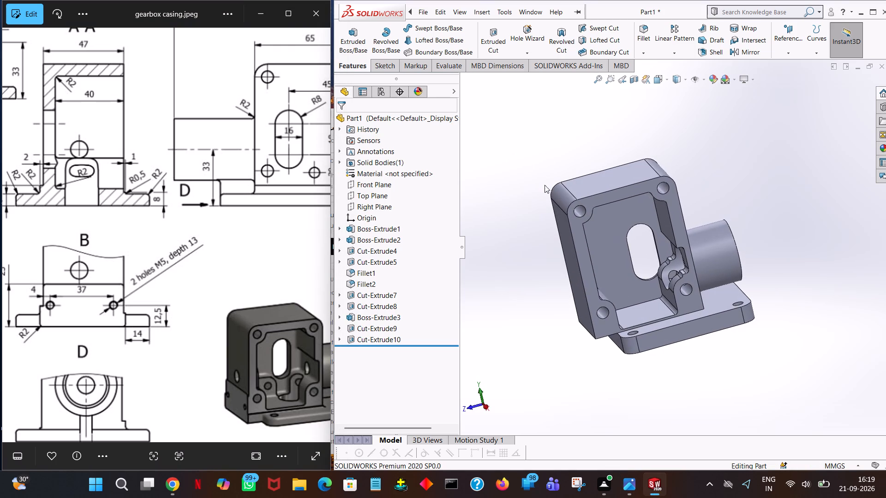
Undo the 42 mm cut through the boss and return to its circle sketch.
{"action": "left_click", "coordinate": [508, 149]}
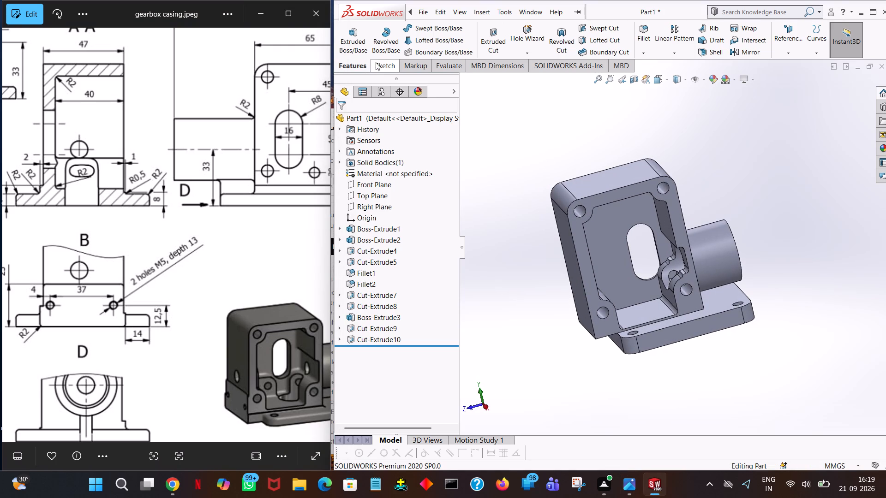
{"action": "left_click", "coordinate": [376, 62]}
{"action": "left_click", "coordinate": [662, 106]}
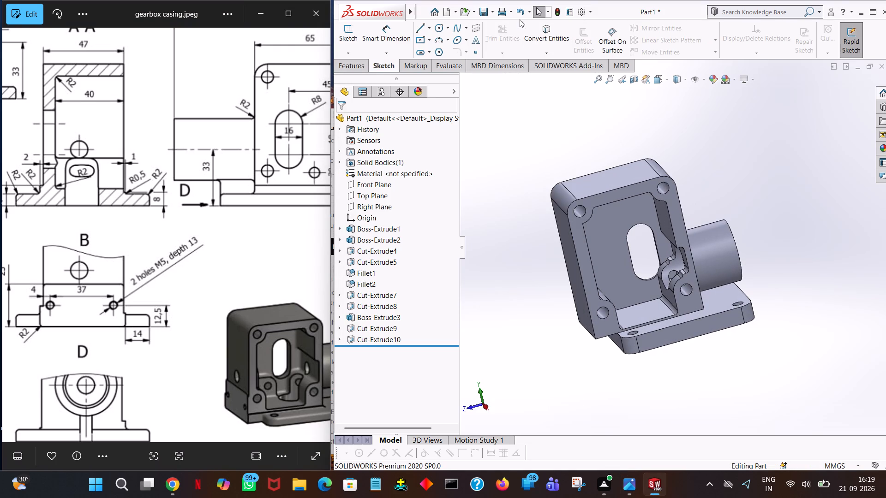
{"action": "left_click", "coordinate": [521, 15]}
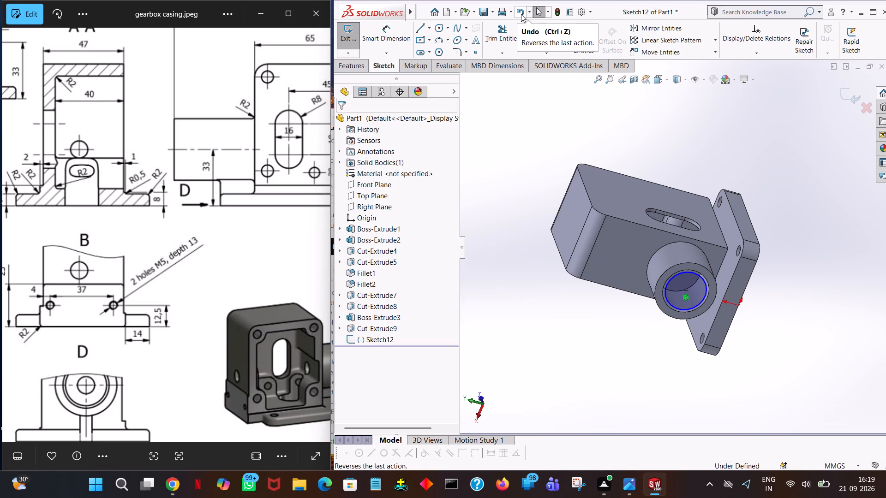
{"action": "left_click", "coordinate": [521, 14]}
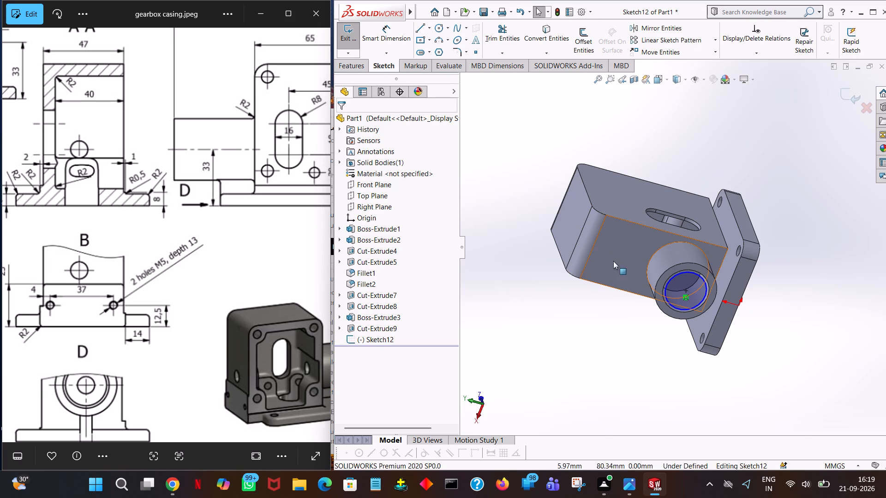
Check the bore diameters in the drawing's section C-C and set the radius of the sketched circle on the boss to 5 mm.
{"action": "left_click", "coordinate": [676, 275]}
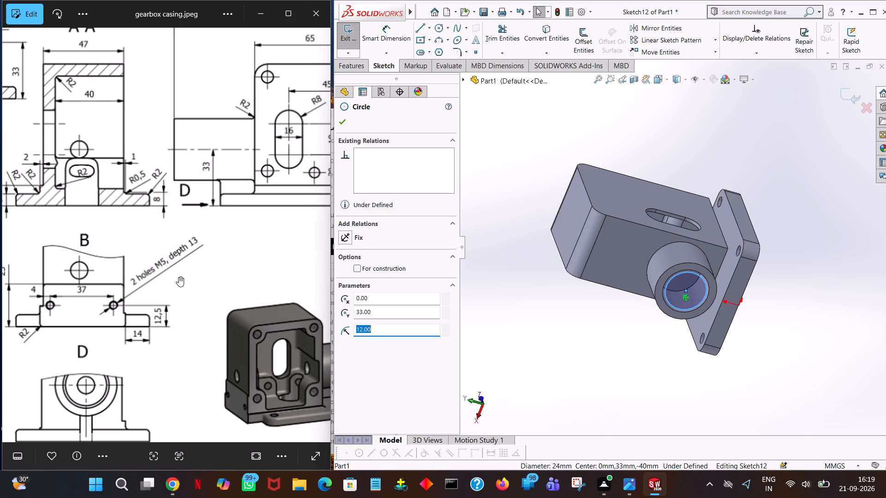
{"action": "left_click_drag", "start_coordinate": [179, 275], "coordinate": [197, 220]}
{"action": "left_click_drag", "start_coordinate": [86, 229], "coordinate": [86, 230]}
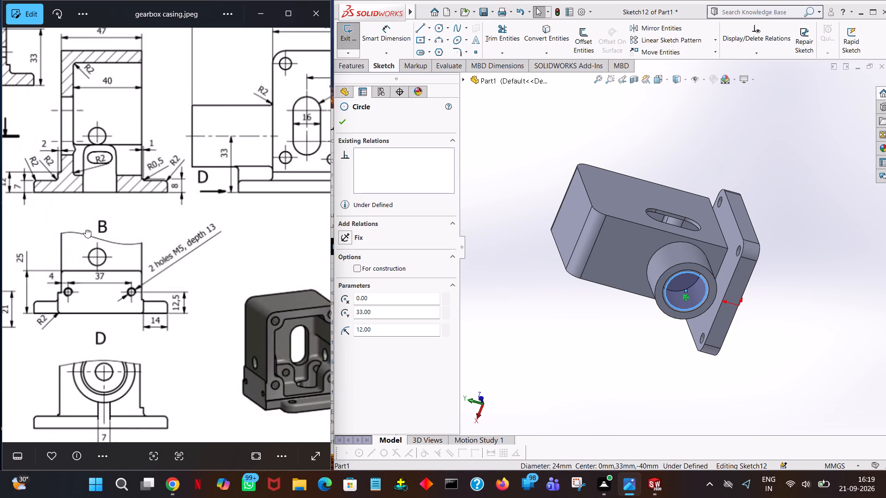
{"action": "left_click_drag", "start_coordinate": [86, 230], "coordinate": [204, 263]}
{"action": "left_click_drag", "start_coordinate": [82, 265], "coordinate": [272, 295]}
{"action": "left_click_drag", "start_coordinate": [158, 290], "coordinate": [265, 296]}
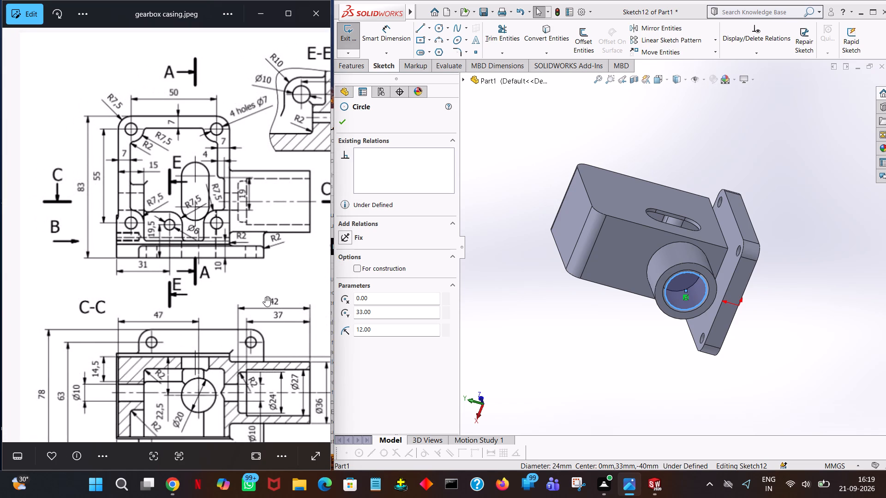
{"action": "left_click_drag", "start_coordinate": [183, 319], "coordinate": [180, 272]}
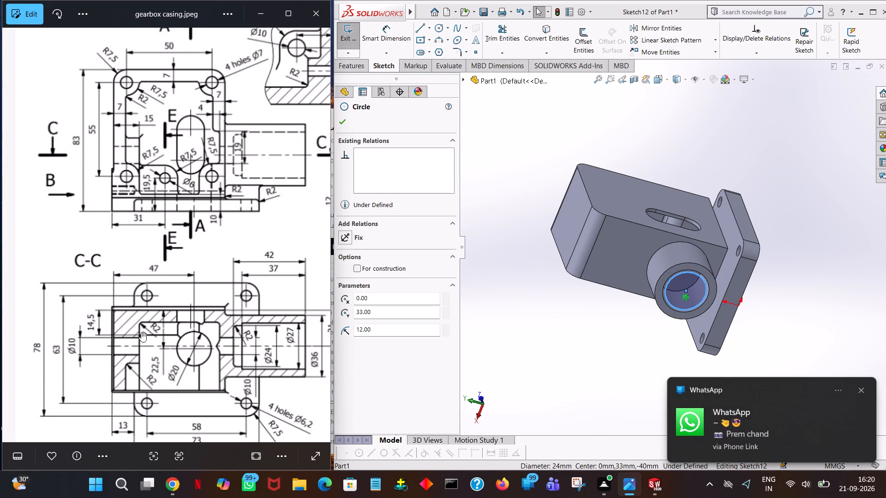
{"action": "left_click", "coordinate": [377, 327]}
{"action": "left_click", "coordinate": [377, 327]}
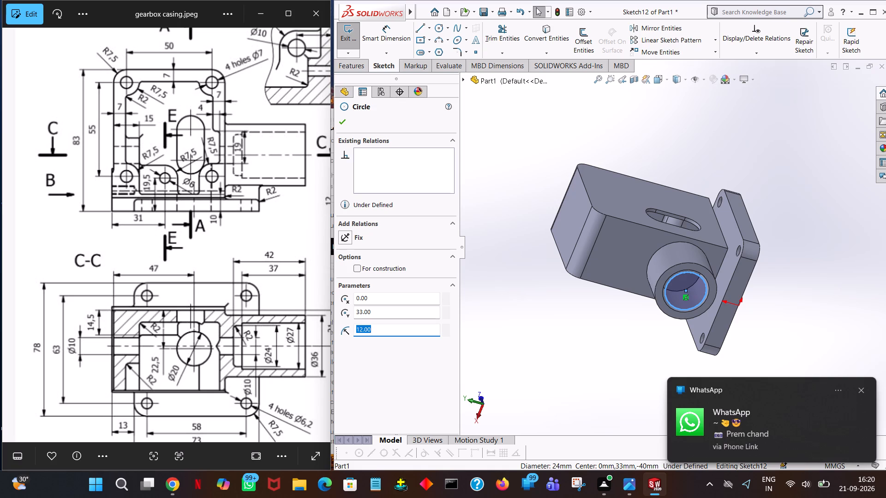
{"action": "key", "text": "5"}
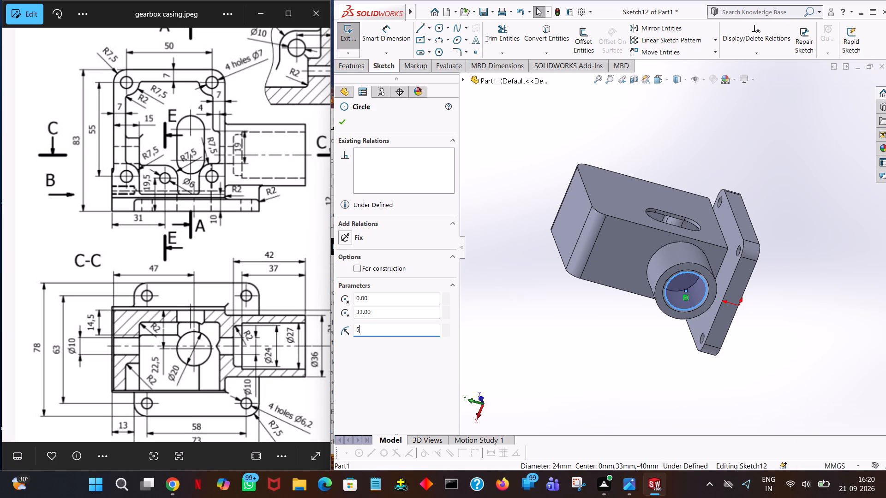
{"action": "key", "text": "Return"}
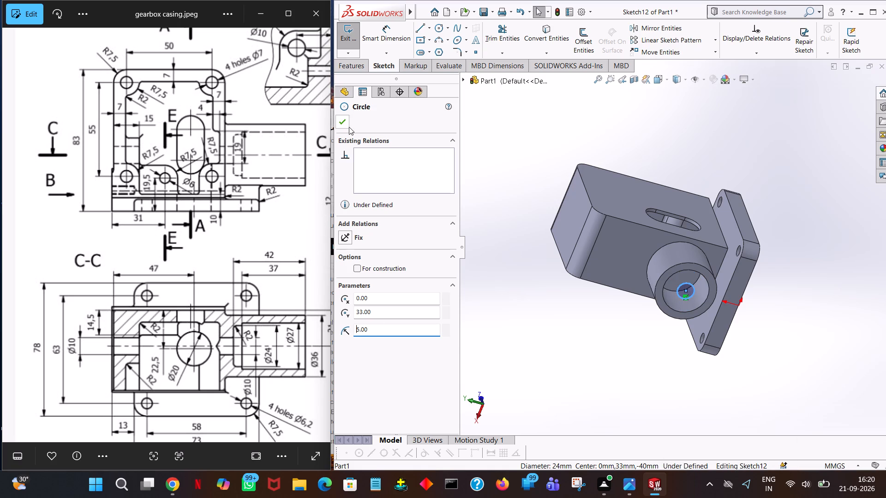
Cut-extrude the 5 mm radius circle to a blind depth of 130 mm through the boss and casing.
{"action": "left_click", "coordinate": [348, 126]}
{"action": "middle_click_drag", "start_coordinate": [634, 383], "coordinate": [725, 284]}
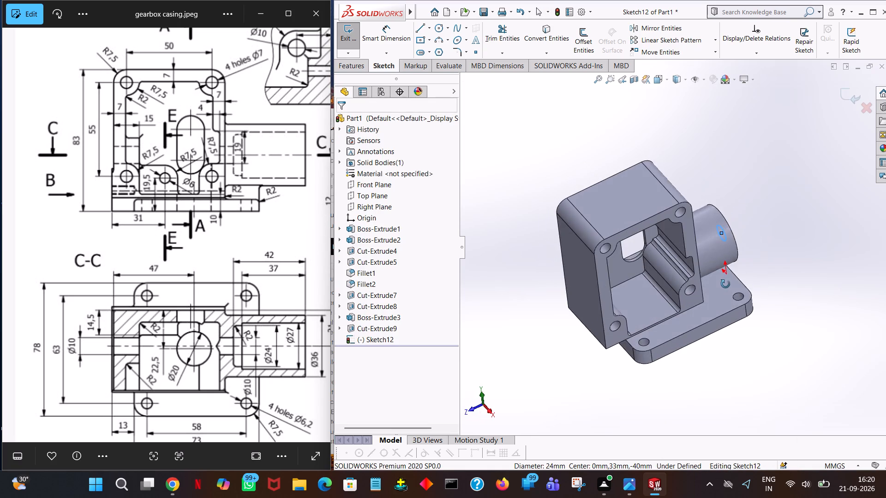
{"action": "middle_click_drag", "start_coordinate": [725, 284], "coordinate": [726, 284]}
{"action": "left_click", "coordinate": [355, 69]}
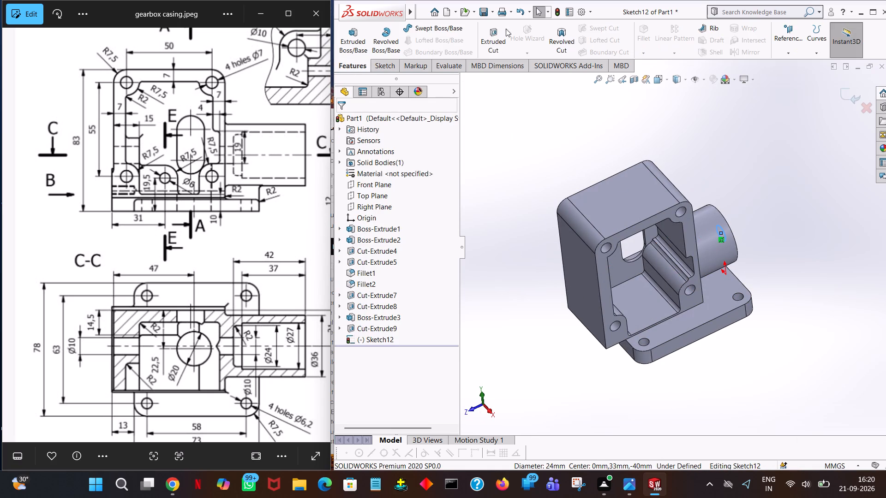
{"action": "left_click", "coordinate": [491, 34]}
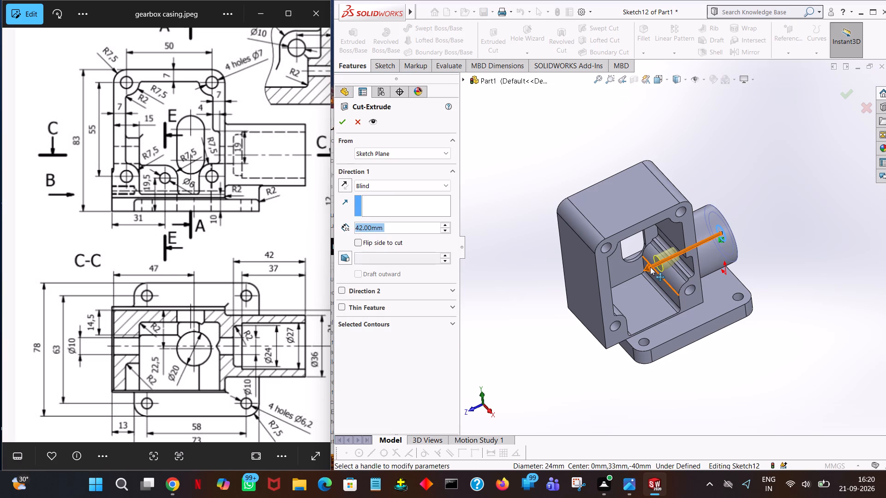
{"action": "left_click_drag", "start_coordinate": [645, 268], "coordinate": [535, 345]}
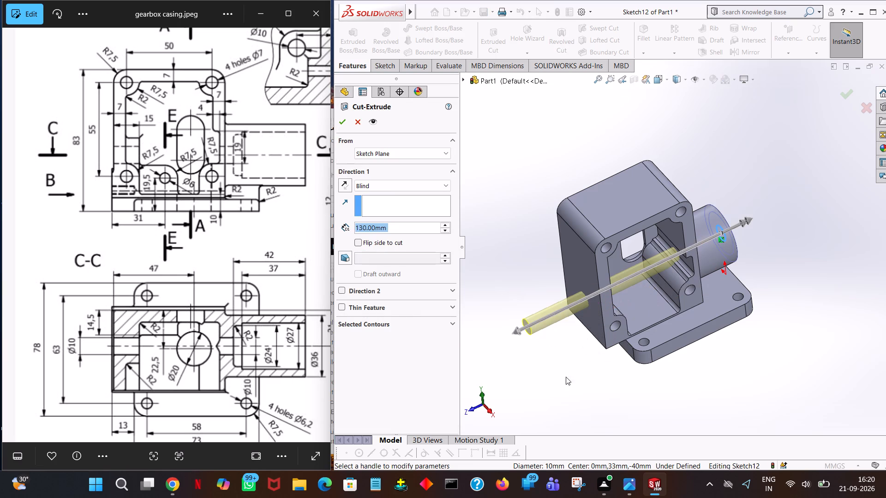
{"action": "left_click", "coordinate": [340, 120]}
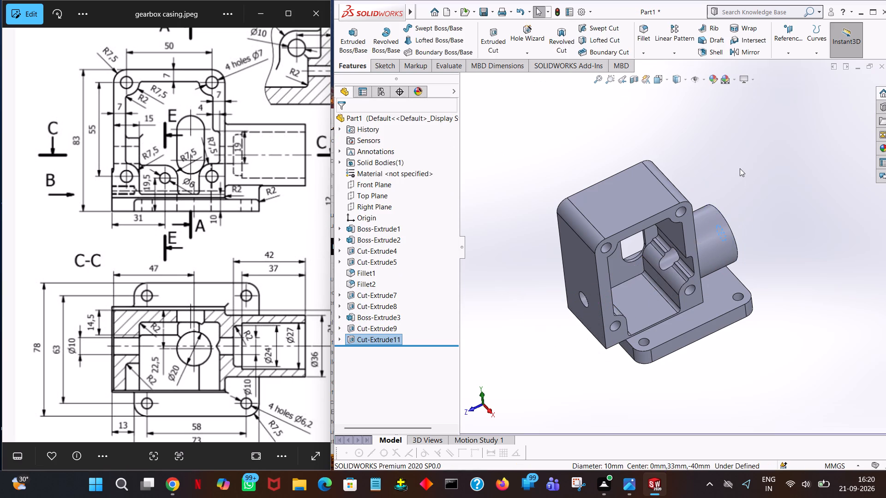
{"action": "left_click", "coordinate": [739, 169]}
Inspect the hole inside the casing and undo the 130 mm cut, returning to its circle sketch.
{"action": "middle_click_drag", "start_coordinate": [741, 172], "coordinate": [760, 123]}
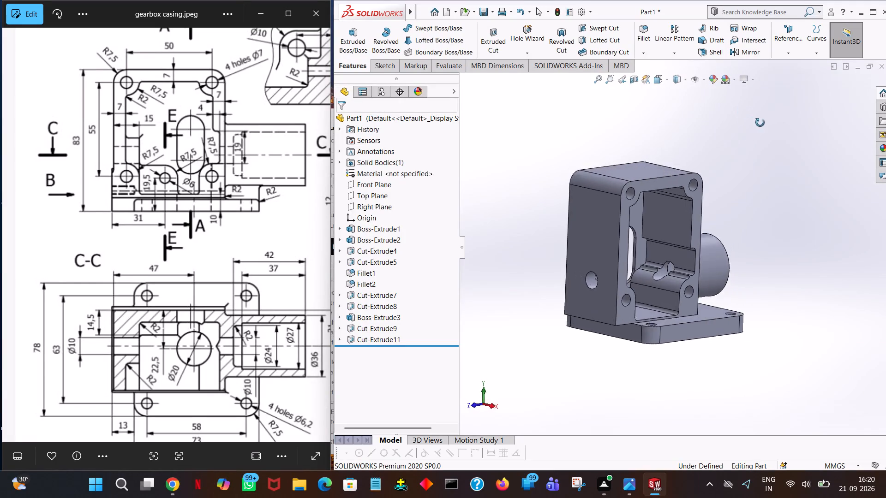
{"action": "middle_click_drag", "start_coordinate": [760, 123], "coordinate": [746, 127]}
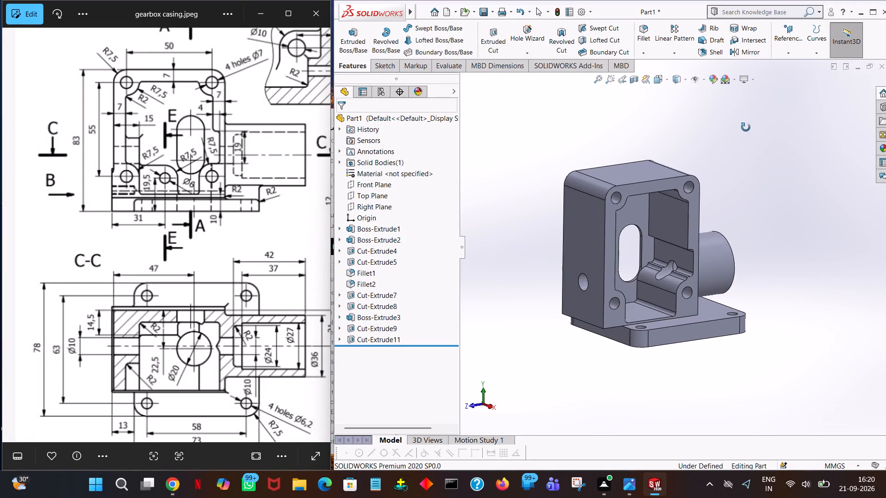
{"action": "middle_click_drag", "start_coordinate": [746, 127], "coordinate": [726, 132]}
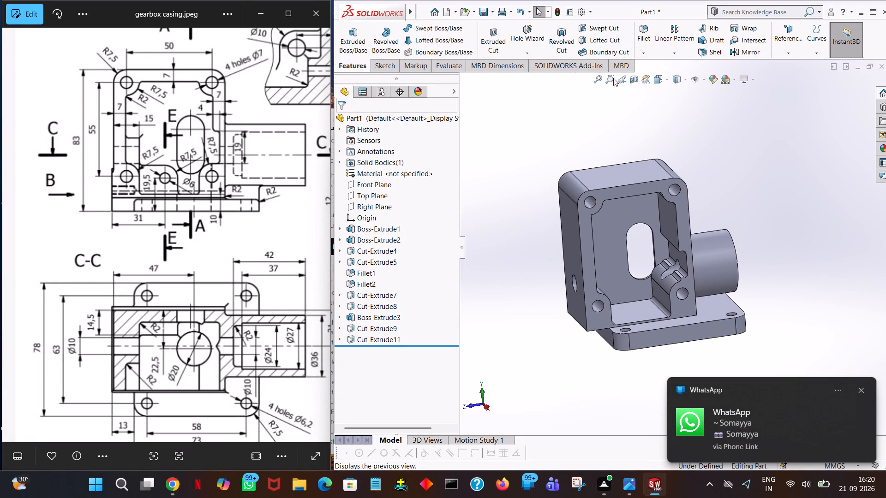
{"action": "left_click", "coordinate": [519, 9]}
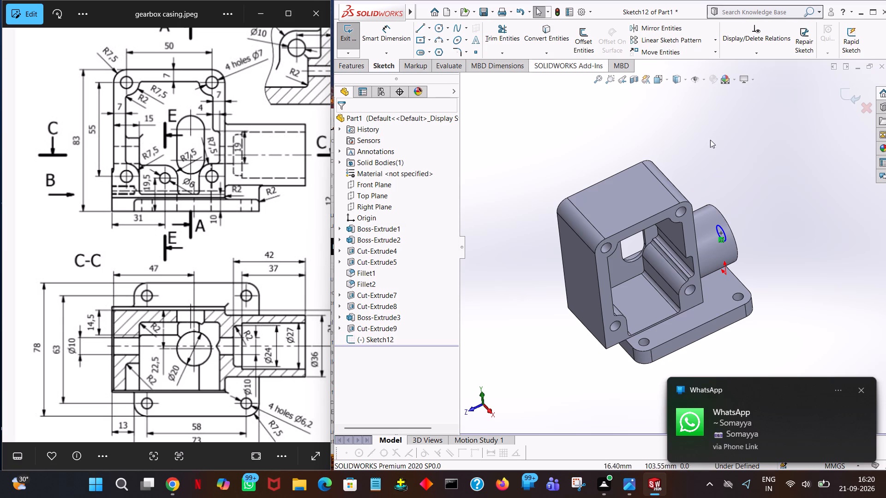
Cut-extrude the 5 mm radius circle again to a blind depth of 130 mm through the boss and both casing walls.
{"action": "middle_click_drag", "start_coordinate": [718, 152], "coordinate": [698, 95]}
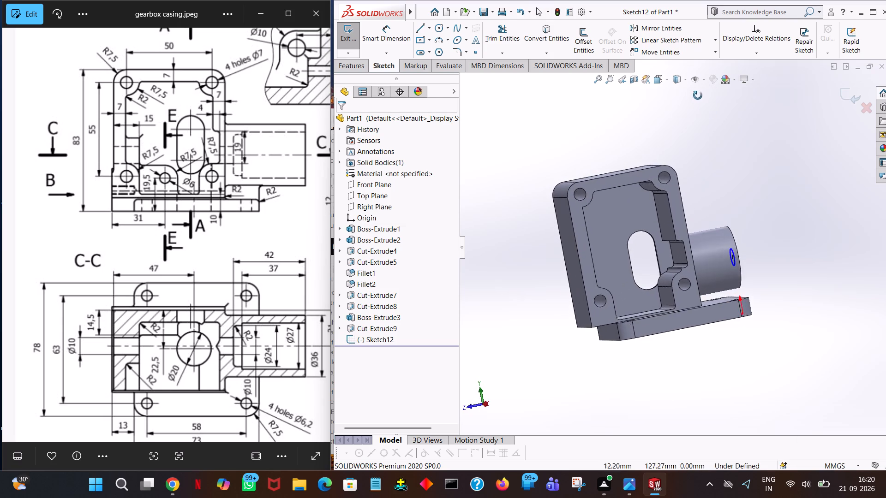
{"action": "middle_click_drag", "start_coordinate": [698, 95], "coordinate": [705, 104]}
{"action": "left_click", "coordinate": [349, 70]}
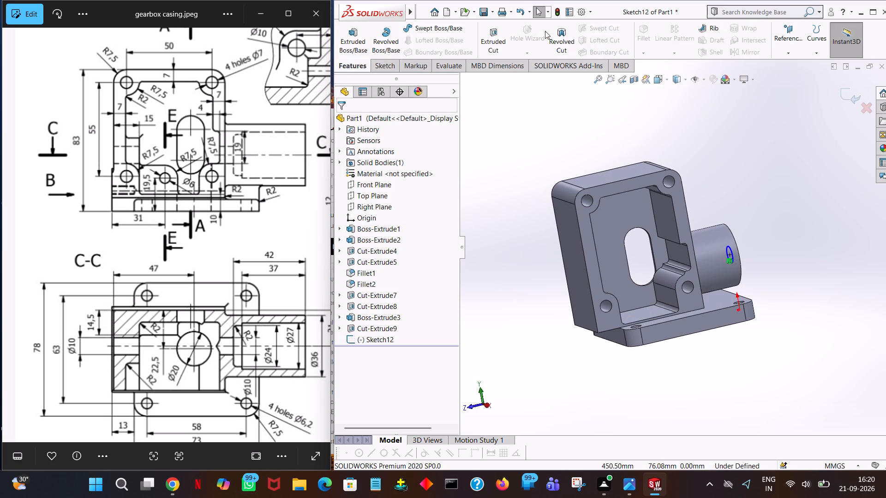
{"action": "left_click", "coordinate": [498, 41]}
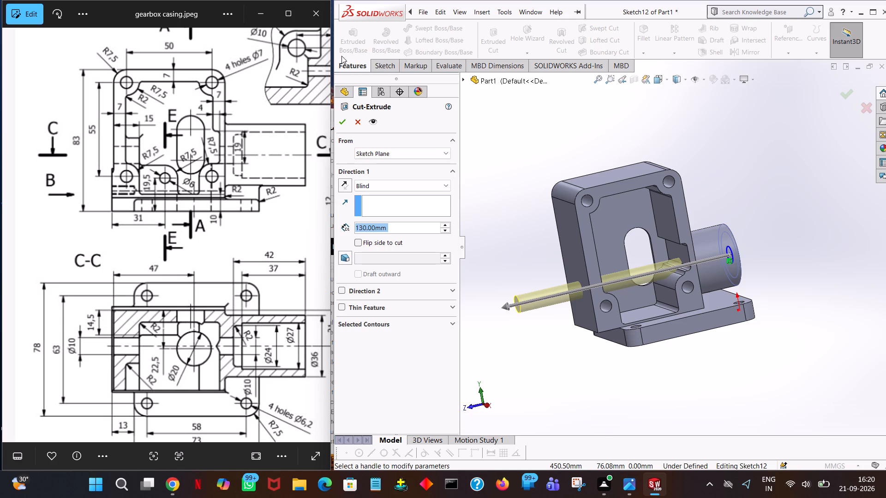
{"action": "left_click", "coordinate": [343, 122]}
{"action": "left_click", "coordinate": [658, 154]}
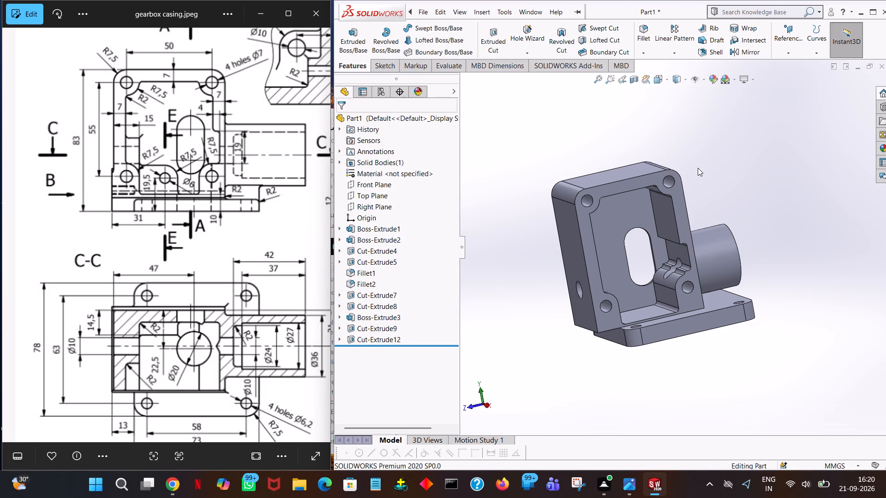
Compare the casing's cavity, boss opening and side hole with the isometric picture in the gearbox casing drawing.
{"action": "left_click_drag", "start_coordinate": [281, 372], "coordinate": [228, 385]}
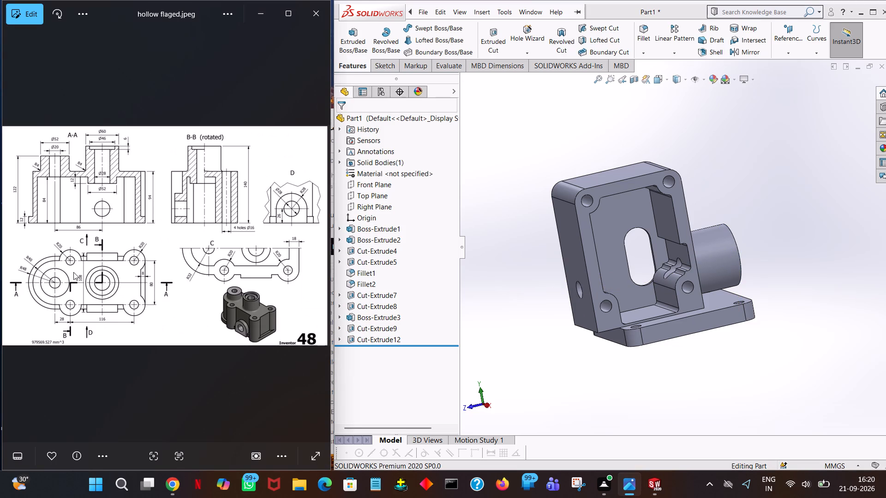
{"action": "left_click", "coordinate": [12, 229]}
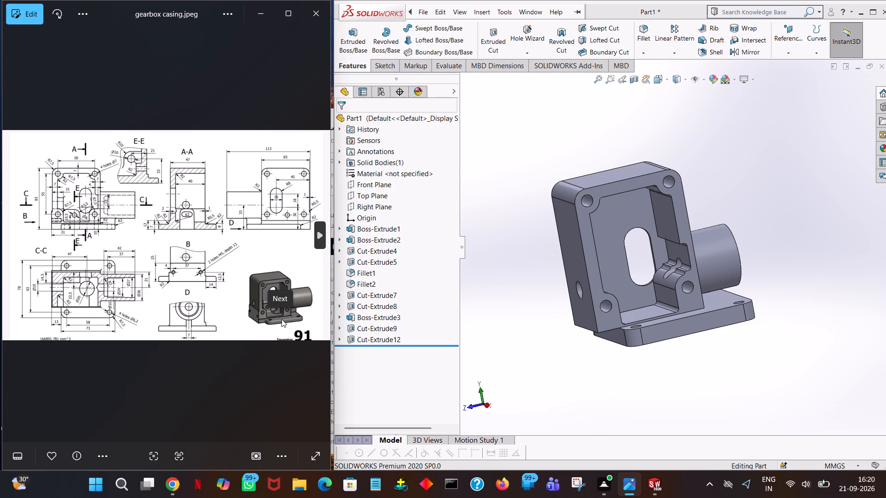
{"action": "left_click", "coordinate": [265, 252]}
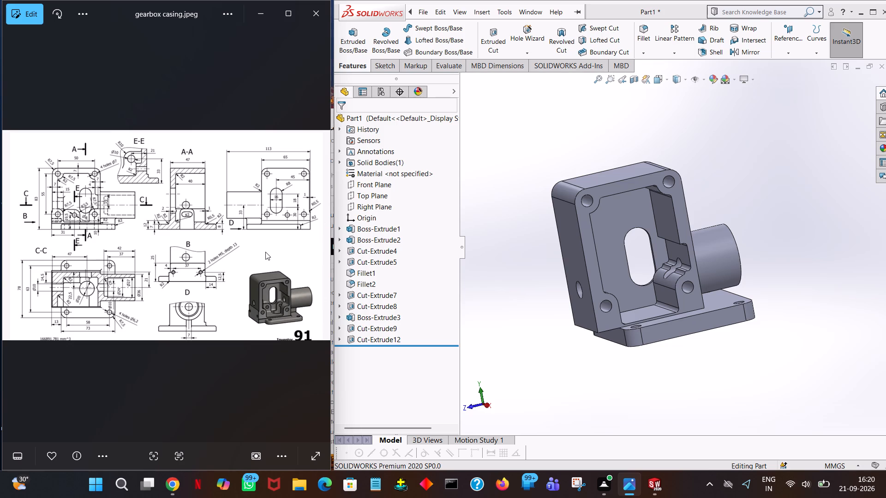
{"action": "middle_click_drag", "start_coordinate": [717, 358], "coordinate": [635, 384]}
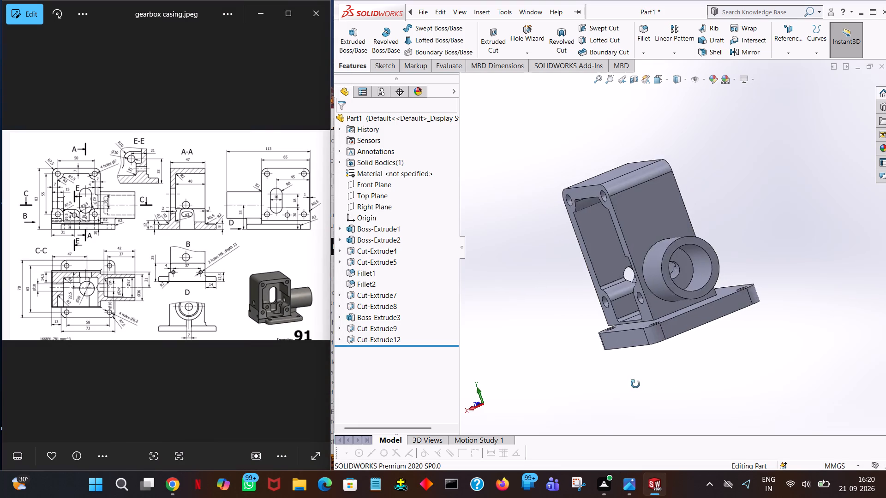
{"action": "middle_click_drag", "start_coordinate": [635, 384], "coordinate": [629, 399]}
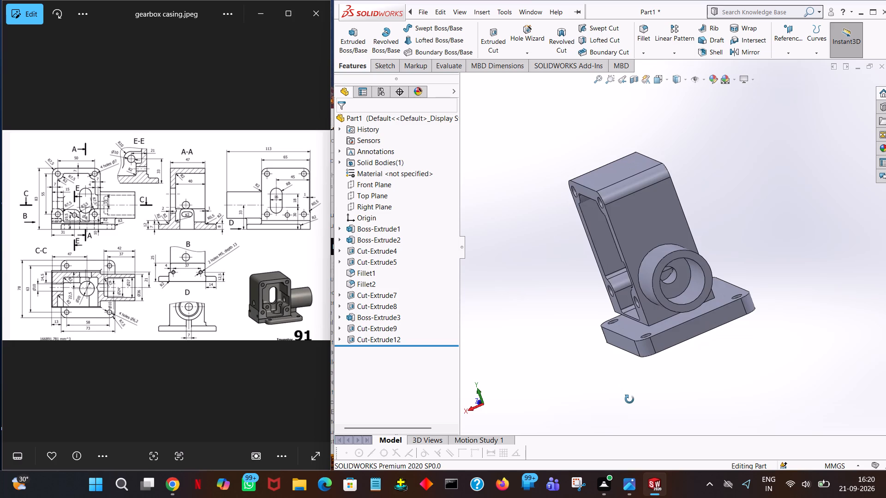
{"action": "middle_click_drag", "start_coordinate": [629, 399], "coordinate": [721, 363]}
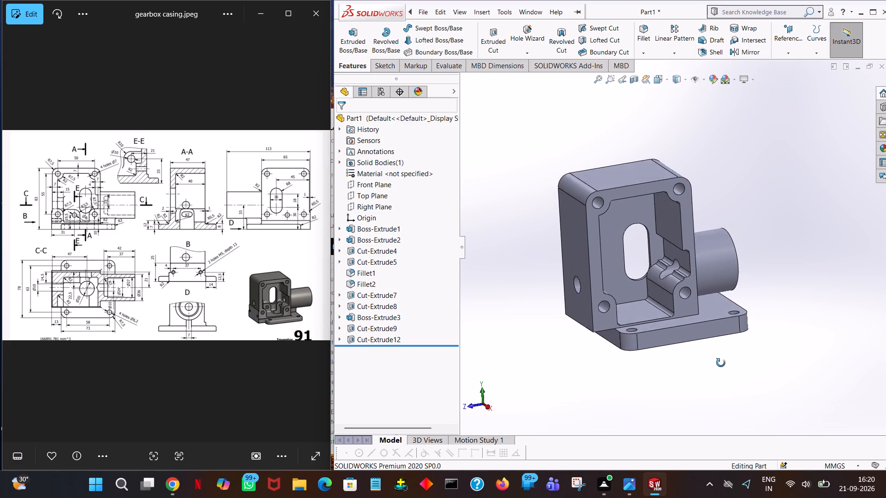
{"action": "middle_click_drag", "start_coordinate": [721, 363], "coordinate": [694, 353]}
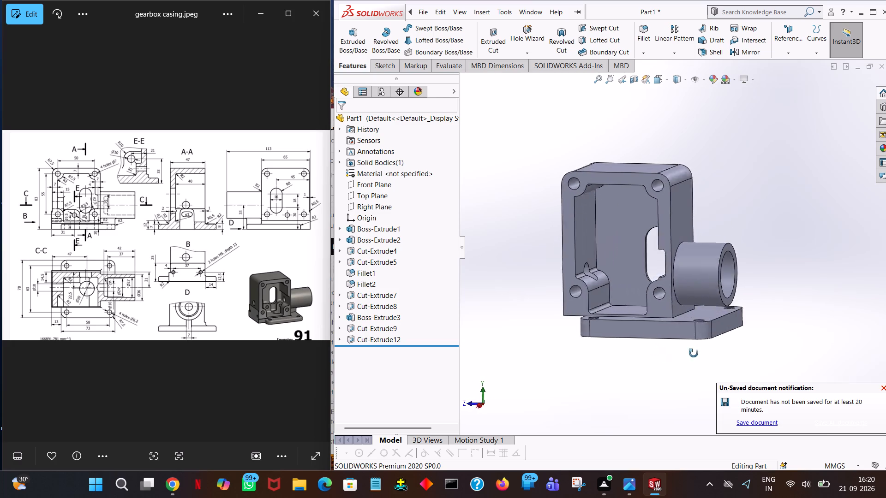
{"action": "middle_click_drag", "start_coordinate": [694, 353], "coordinate": [707, 355]}
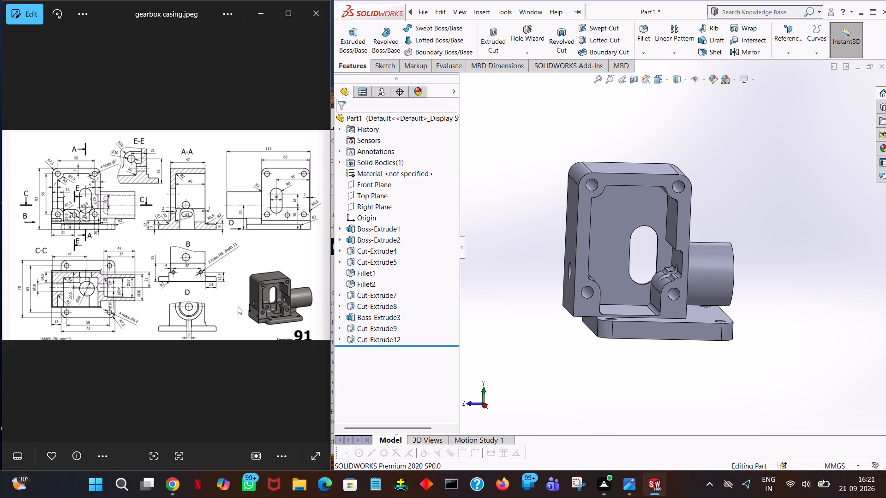
Examine the drawing's front view and section C-C for the casing's remaining internal features and base dimensions.
{"action": "scroll", "coordinate": [238, 306], "scroll_direction": "up", "scroll_amount": 5, "text": "ctrl"}
{"action": "scroll", "coordinate": [238, 306], "scroll_direction": "down", "scroll_amount": 1, "text": "ctrl"}
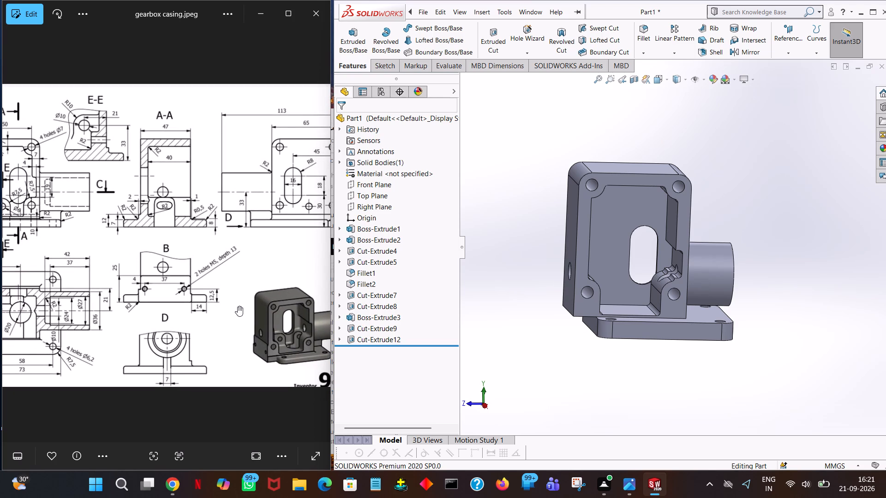
{"action": "left_click_drag", "start_coordinate": [65, 224], "coordinate": [73, 225]}
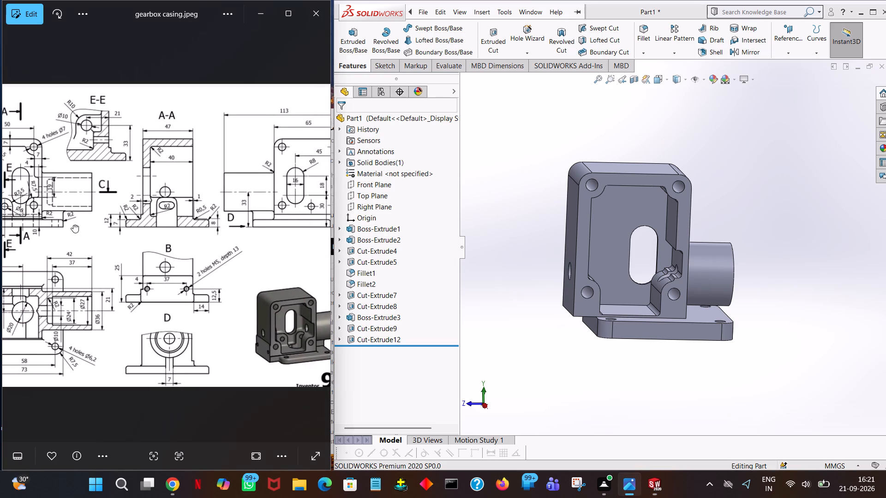
{"action": "left_click_drag", "start_coordinate": [73, 225], "coordinate": [187, 227]}
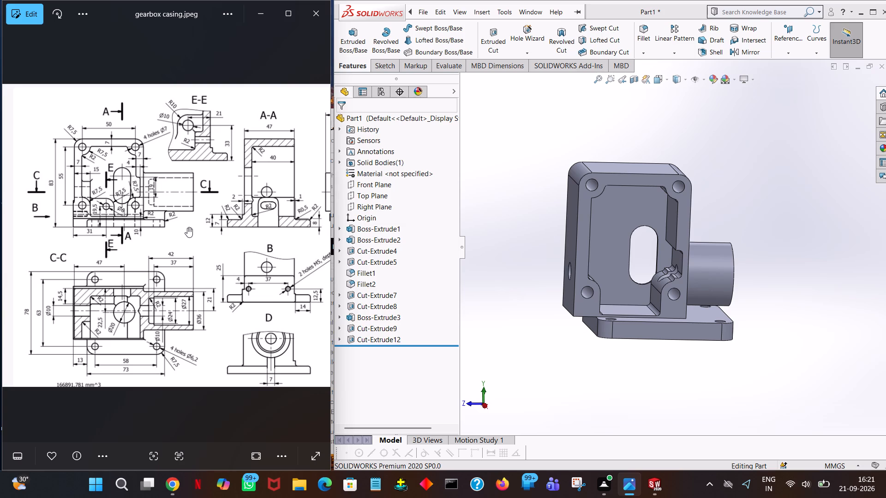
{"action": "middle_click_drag", "start_coordinate": [614, 258], "coordinate": [597, 246]}
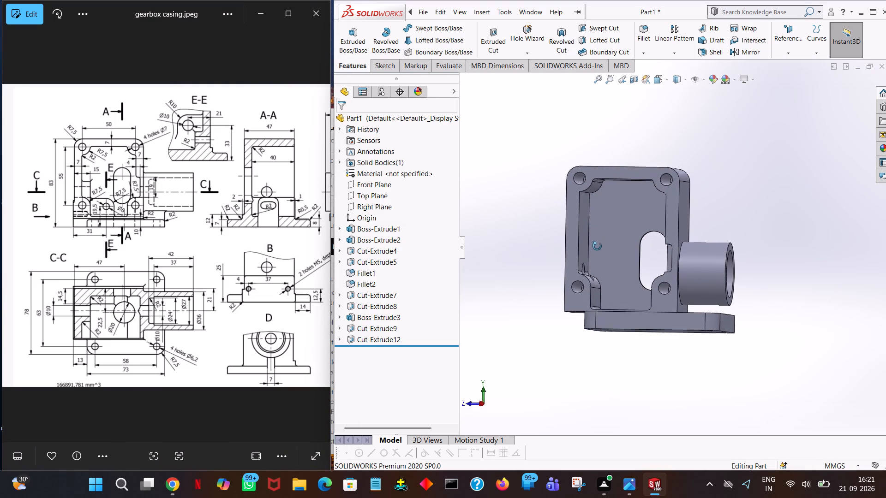
{"action": "middle_click_drag", "start_coordinate": [597, 246], "coordinate": [608, 245]}
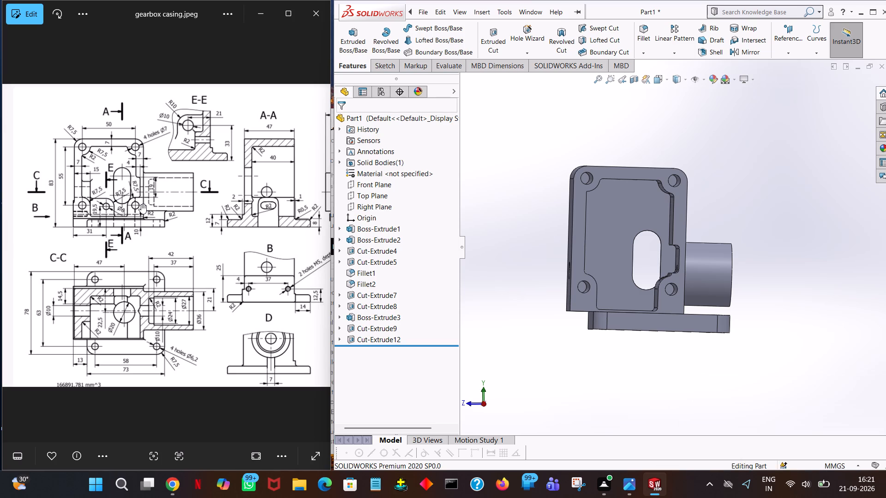
{"action": "scroll", "coordinate": [141, 204], "scroll_direction": "up", "scroll_amount": 6, "text": "ctrl"}
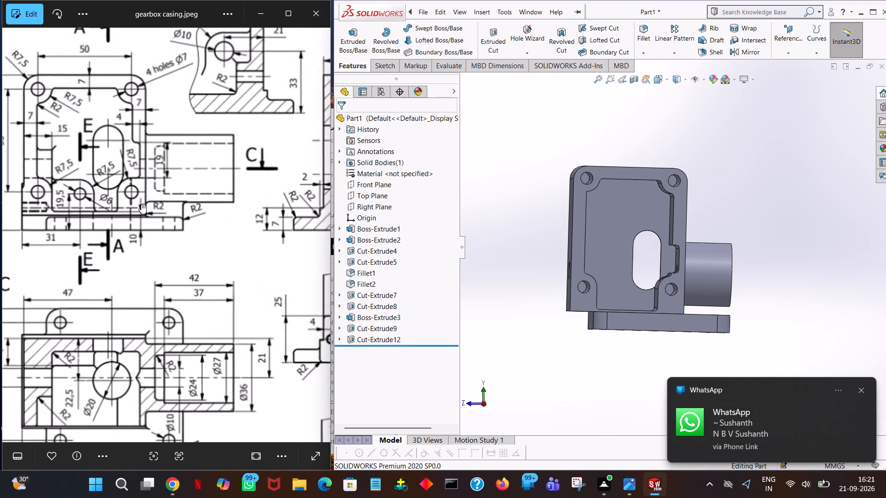
{"action": "scroll", "coordinate": [141, 204], "scroll_direction": "up", "scroll_amount": 2, "text": "ctrl"}
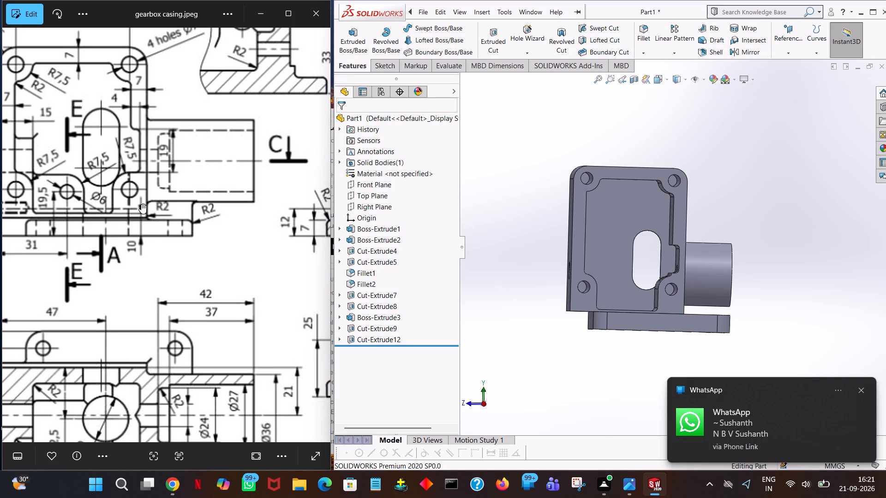
{"action": "left_click_drag", "start_coordinate": [99, 279], "coordinate": [130, 280]}
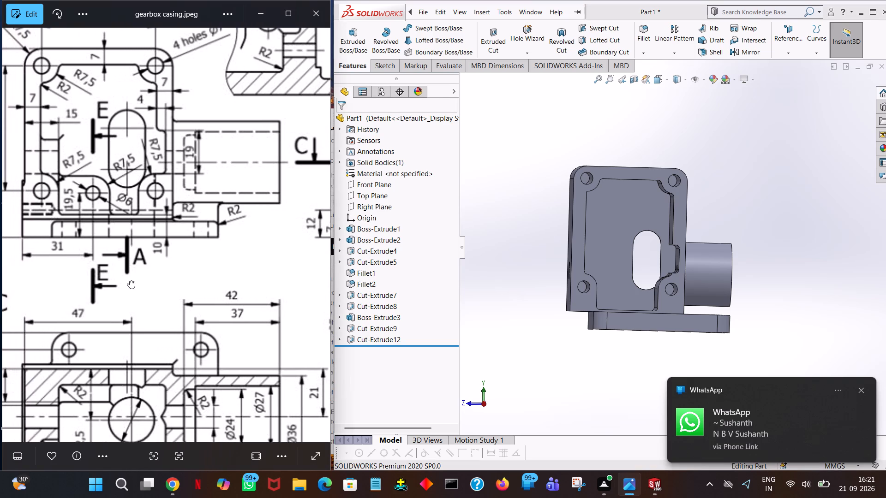
{"action": "left_click_drag", "start_coordinate": [130, 280], "coordinate": [196, 288]}
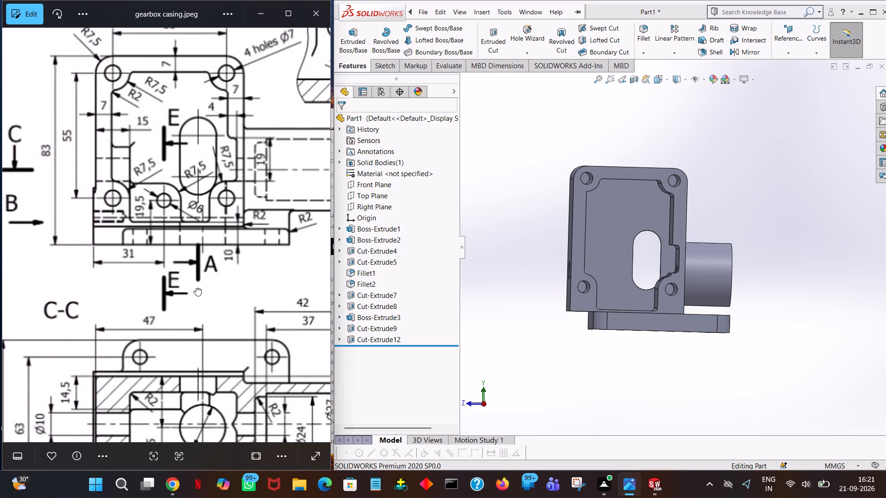
{"action": "left_click_drag", "start_coordinate": [196, 288], "coordinate": [197, 288]}
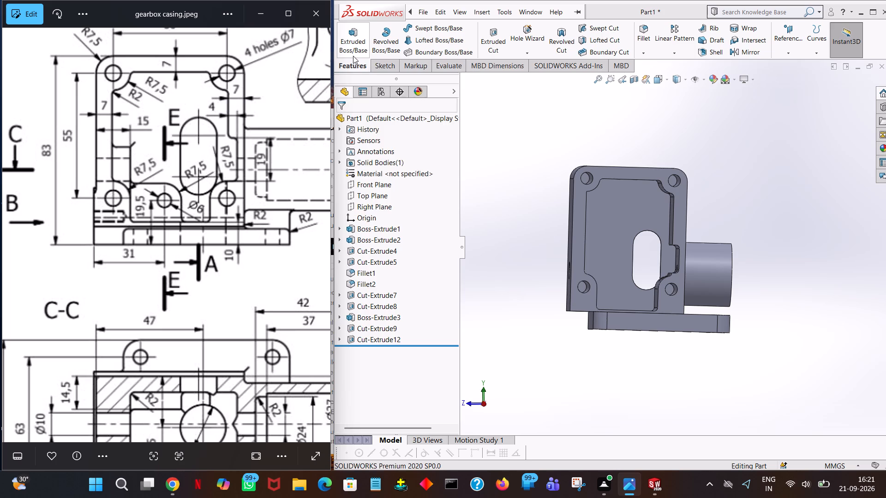
Start a cut sketch on the casing's inner back wall with a 31 mm horizontal line from the lower corner opposite the boss.
{"action": "left_click", "coordinate": [500, 44]}
{"action": "left_click", "coordinate": [624, 295]}
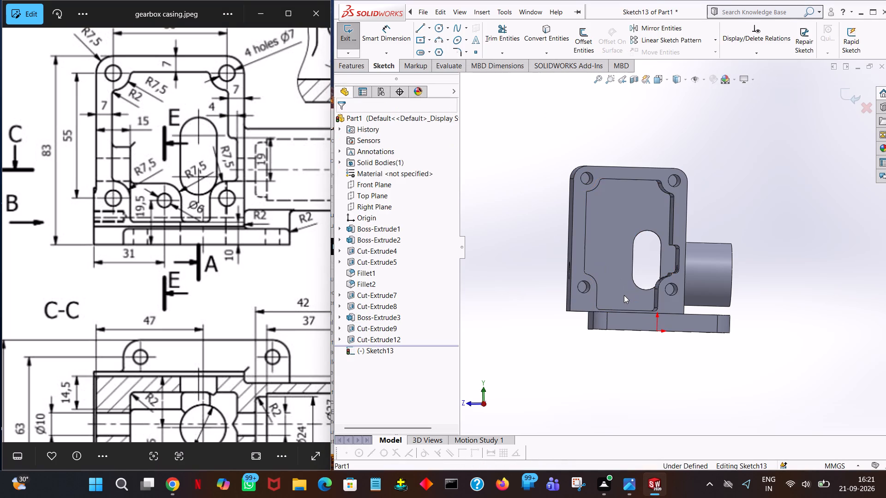
{"action": "key", "text": "space"}
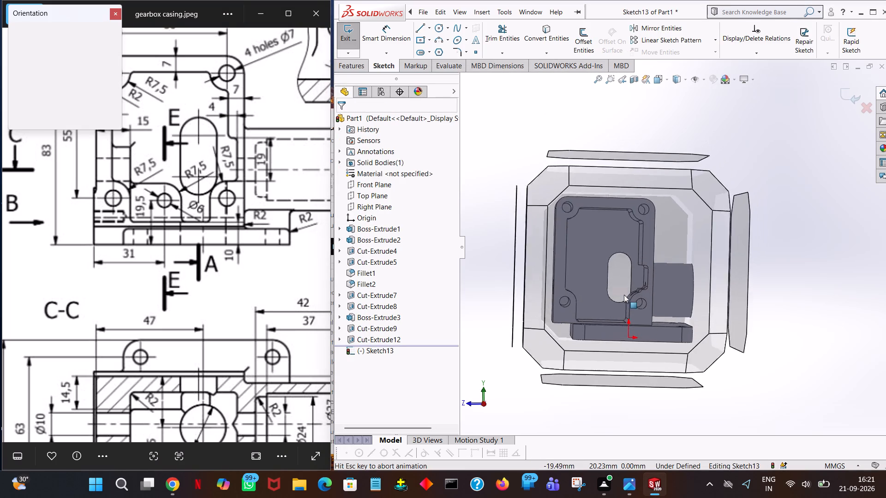
{"action": "left_click", "coordinate": [113, 72]}
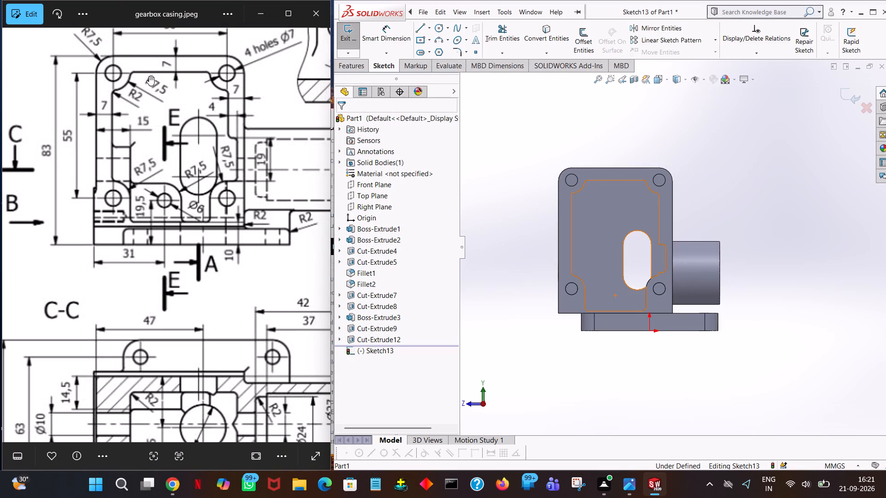
{"action": "left_click", "coordinate": [416, 28]}
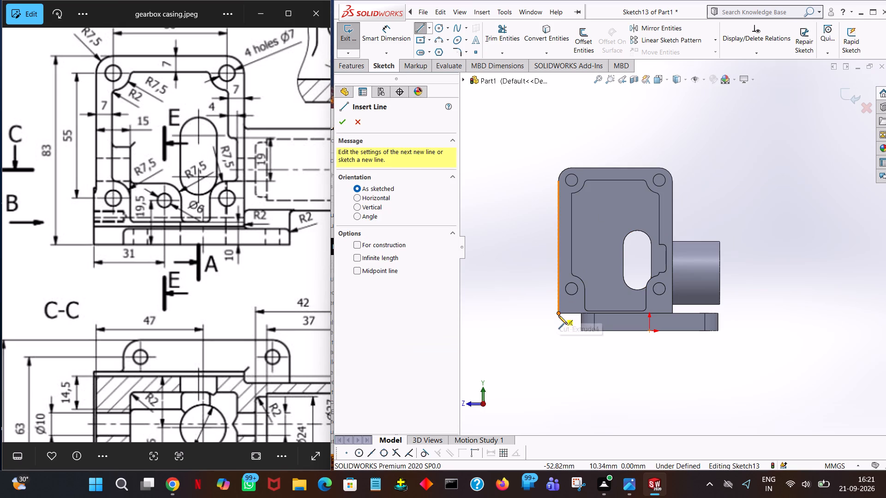
{"action": "left_click", "coordinate": [558, 314]}
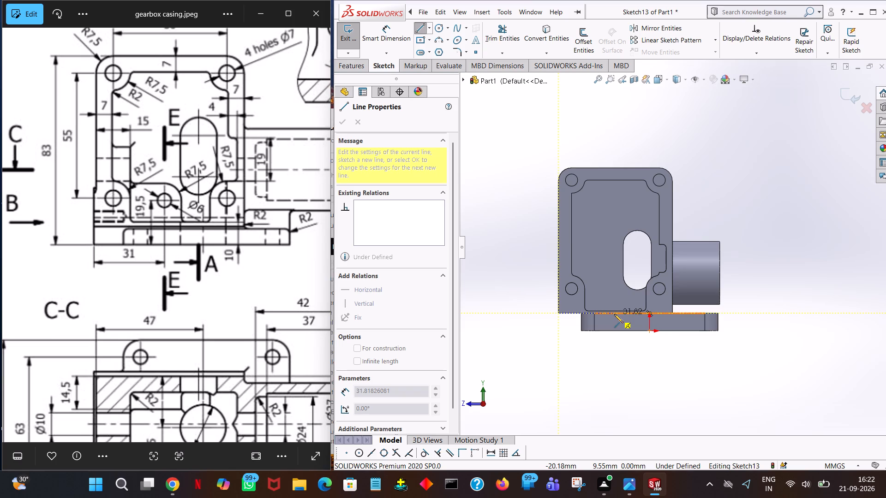
{"action": "left_click", "coordinate": [614, 314]}
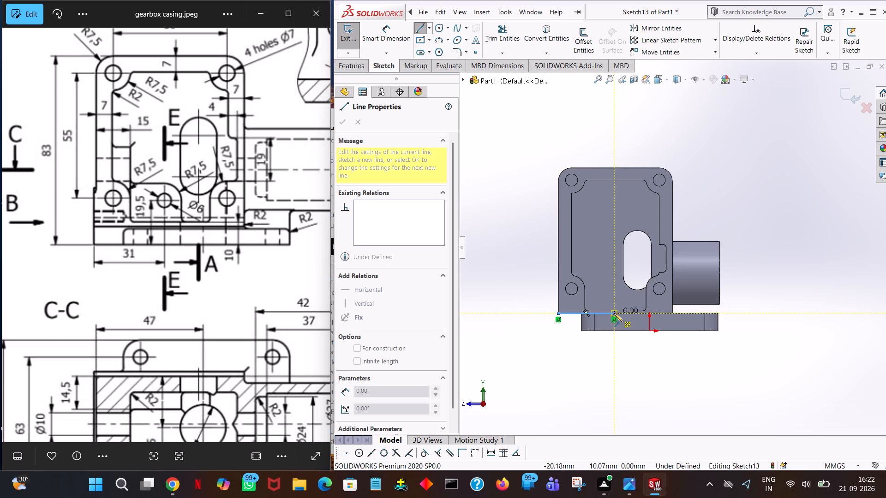
{"action": "right_click", "coordinate": [614, 313]}
{"action": "left_click", "coordinate": [631, 319]}
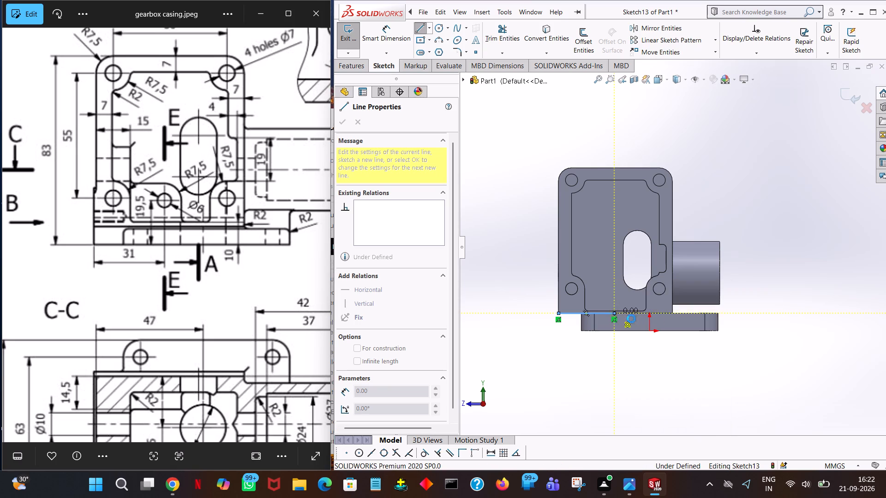
{"action": "left_click", "coordinate": [587, 314]}
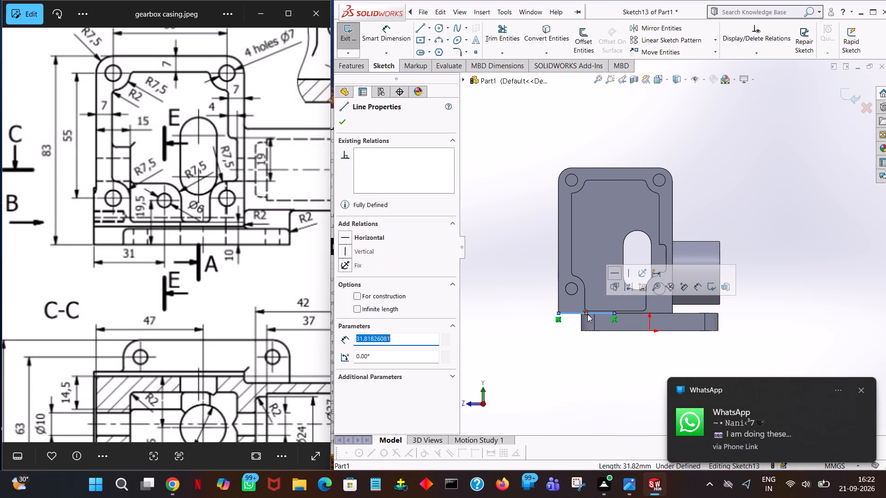
{"action": "type", "text": "31"}
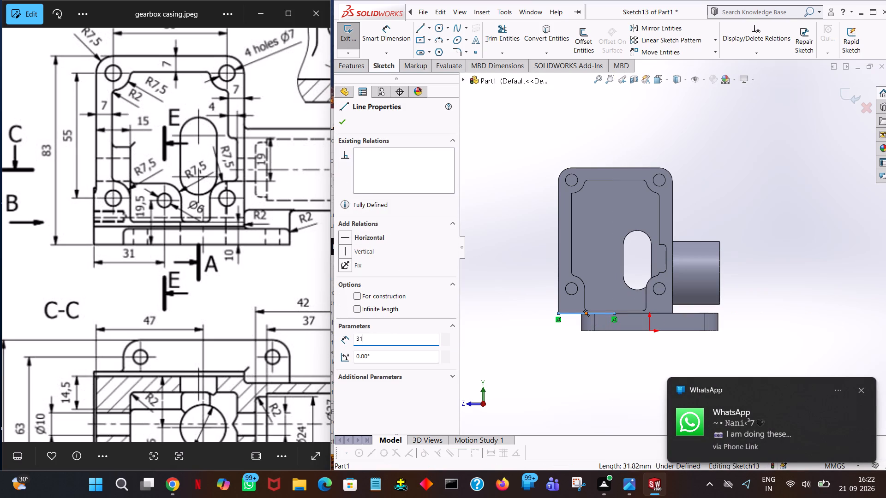
{"action": "key", "text": "Return"}
{"action": "left_click", "coordinate": [339, 121]}
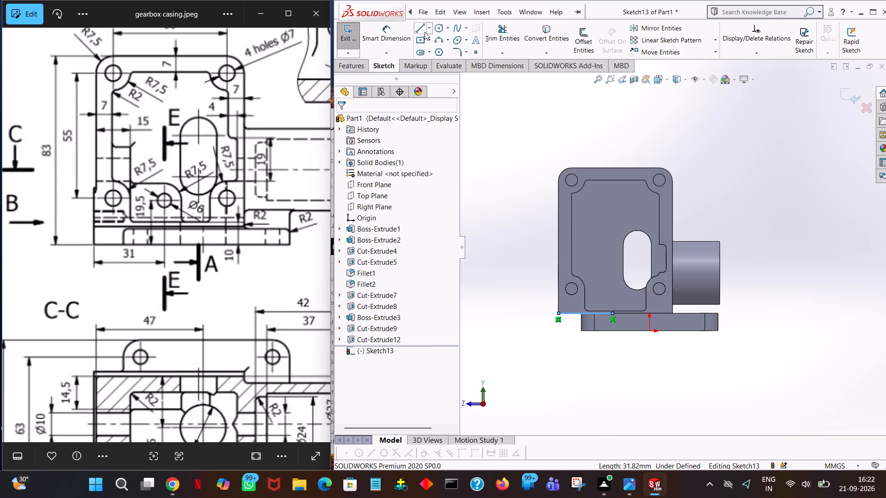
Sketch a 19.5 mm vertical line upward from the free end of the 31 mm line.
{"action": "left_click", "coordinate": [423, 30]}
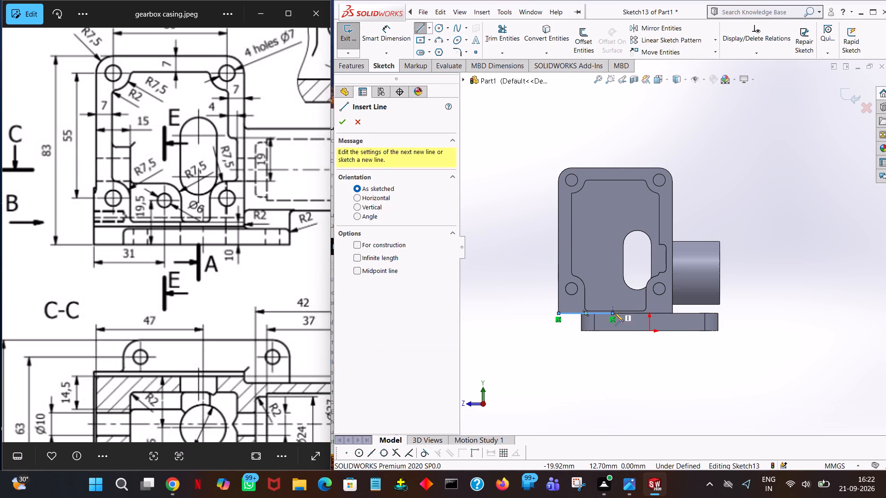
{"action": "left_click", "coordinate": [612, 314]}
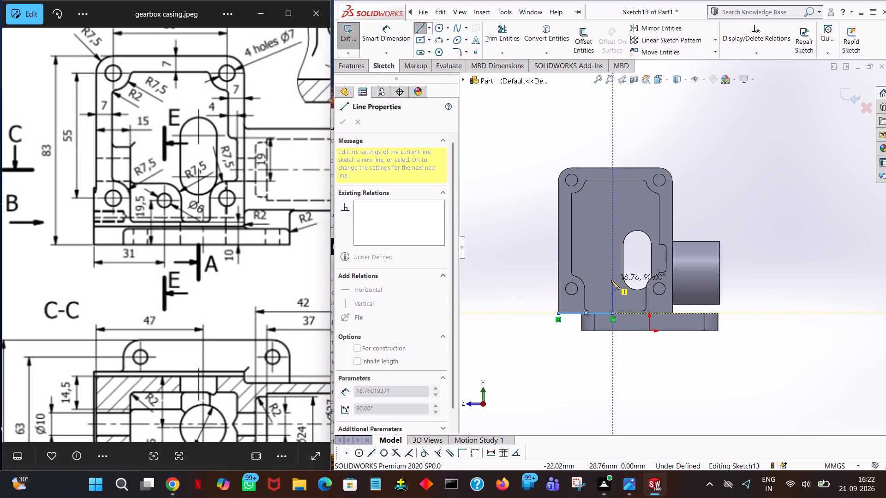
{"action": "left_click", "coordinate": [611, 280]}
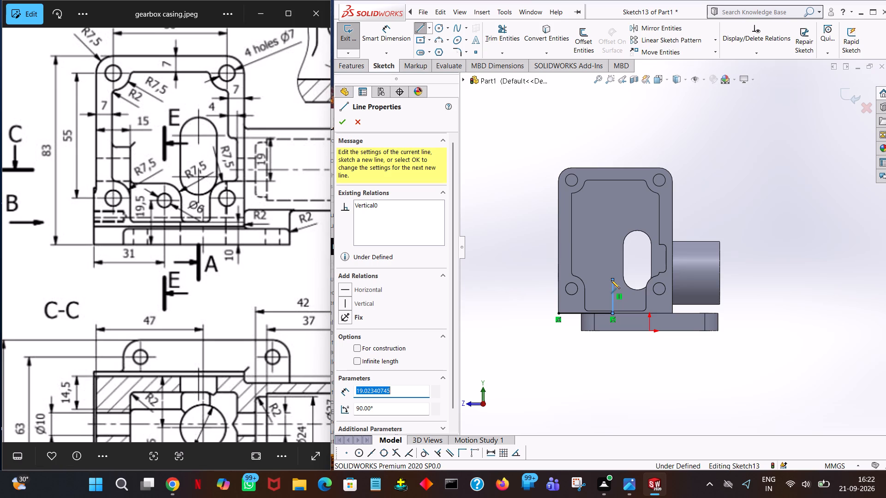
{"action": "key", "text": "1"}
{"action": "type", "text": "9.5"}
{"action": "key", "text": "Return"}
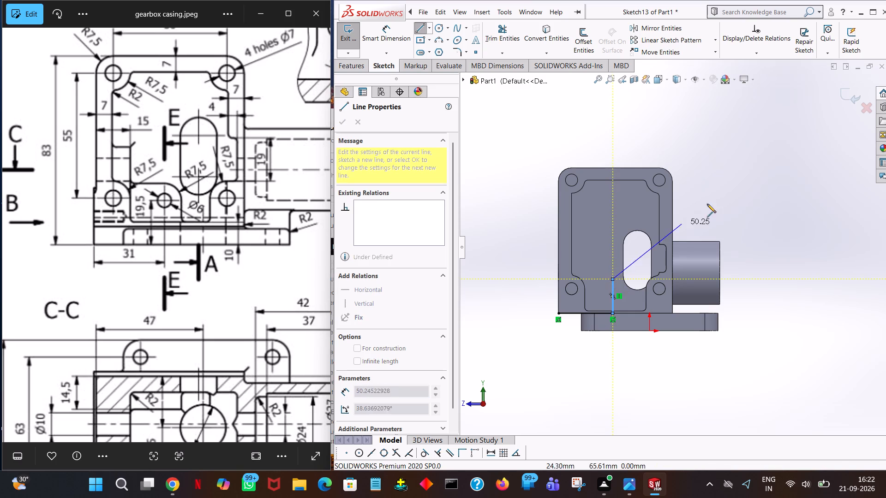
{"action": "right_click", "coordinate": [594, 195]}
{"action": "left_click", "coordinate": [612, 200]}
Sketch a circle of 3 mm radius centred on the upper end of the vertical line.
{"action": "left_click", "coordinate": [435, 24]}
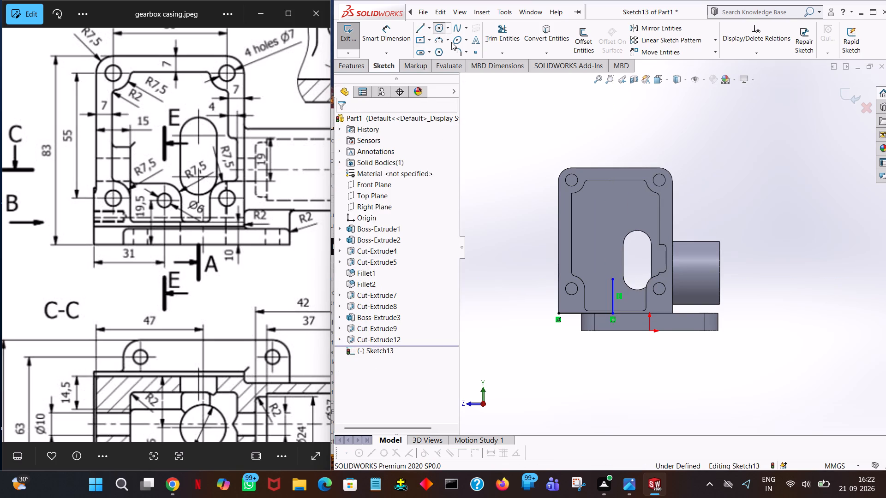
{"action": "left_click", "coordinate": [613, 279]}
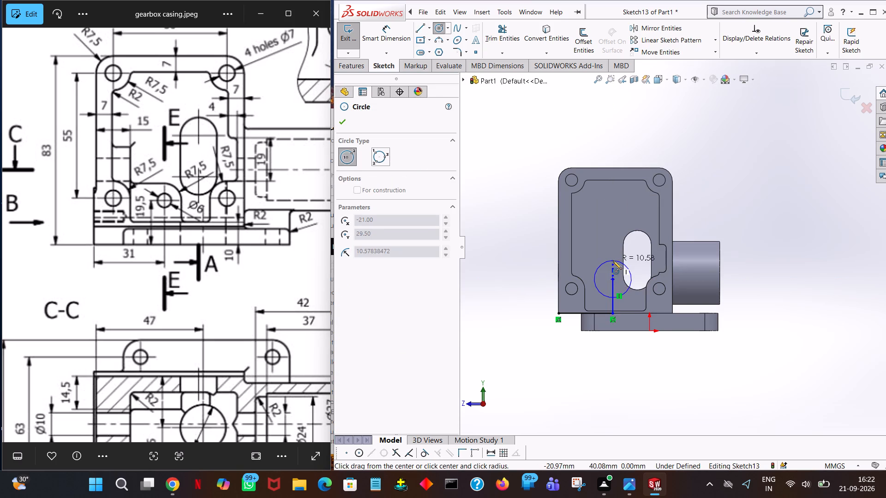
{"action": "left_click", "coordinate": [610, 268]}
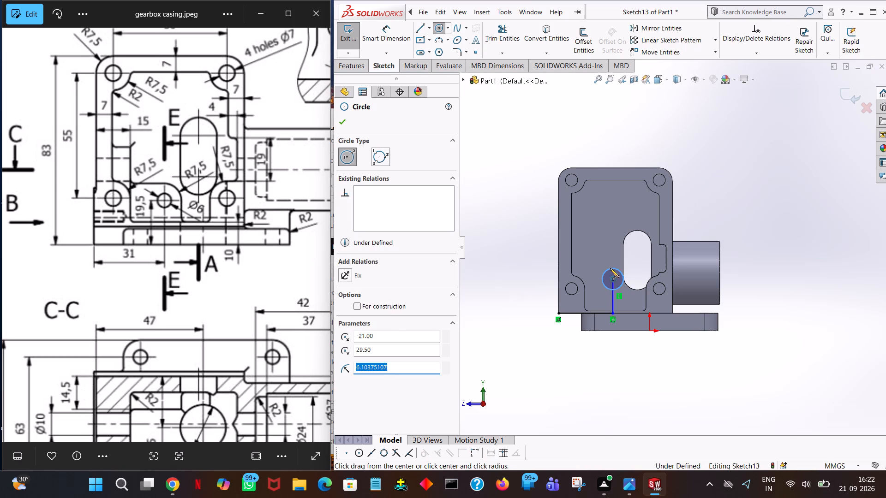
{"action": "key", "text": "3"}
{"action": "key", "text": "Return"}
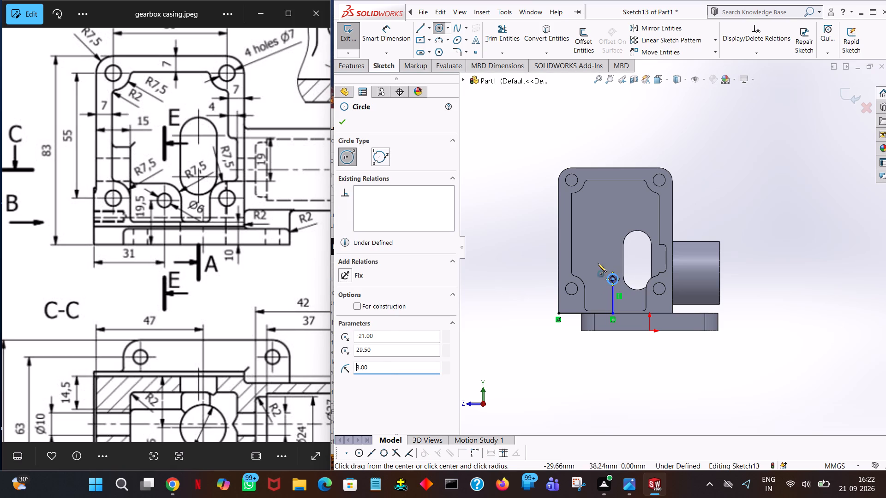
Trim away the horizontal and vertical helper lines so only the circle remains in the sketch.
{"action": "left_click", "coordinate": [500, 36]}
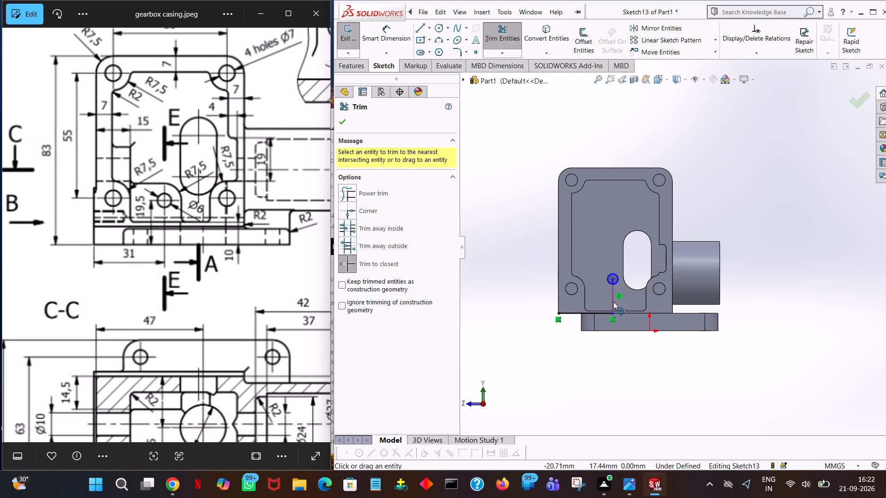
{"action": "left_click", "coordinate": [613, 302]}
{"action": "left_click", "coordinate": [599, 312]}
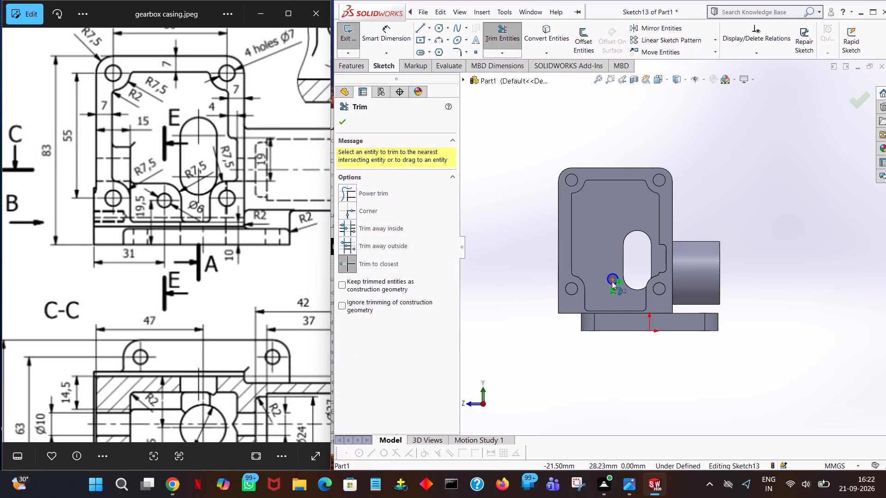
{"action": "left_click", "coordinate": [612, 281]}
{"action": "left_click", "coordinate": [343, 122]}
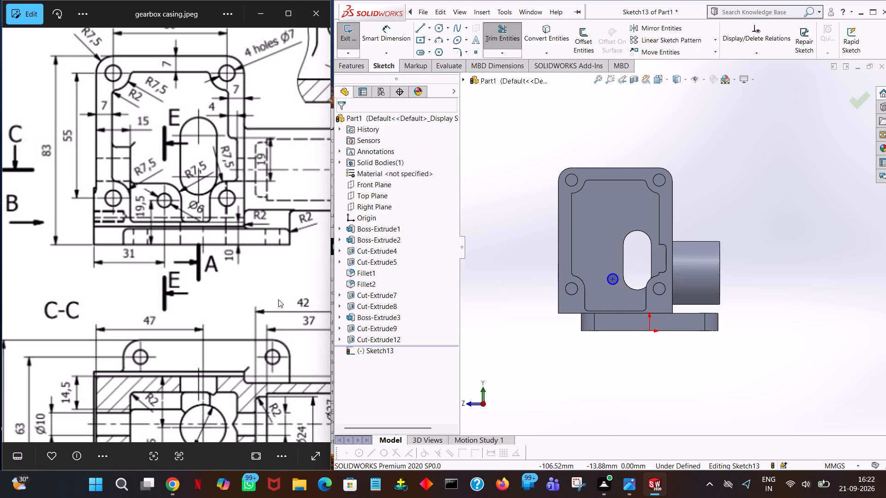
Compare the sketched circle's place in the casing with the isometric picture in the gearbox casing drawing.
{"action": "left_click_drag", "start_coordinate": [275, 374], "coordinate": [28, 276]}
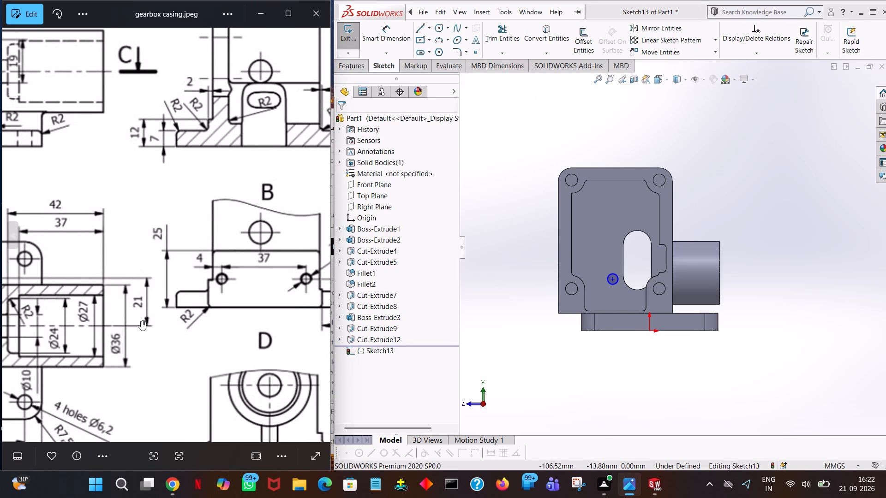
{"action": "left_click_drag", "start_coordinate": [271, 369], "coordinate": [3, 308]}
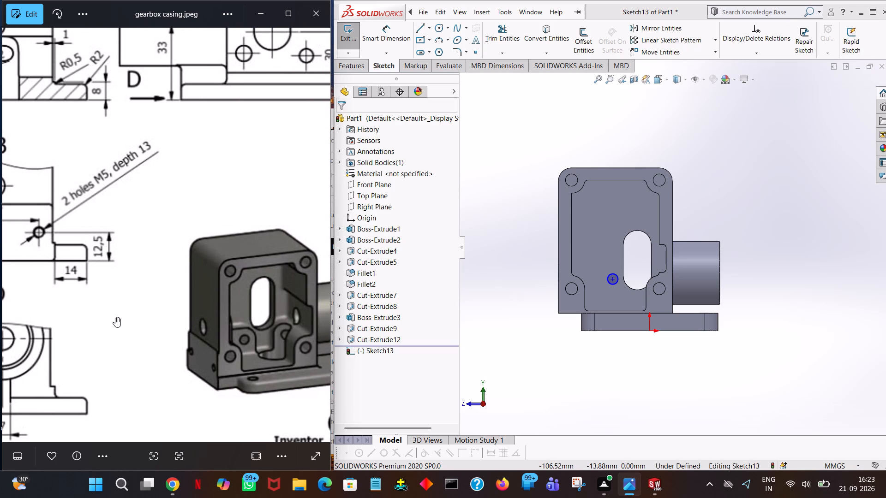
{"action": "middle_click_drag", "start_coordinate": [501, 343], "coordinate": [522, 344]}
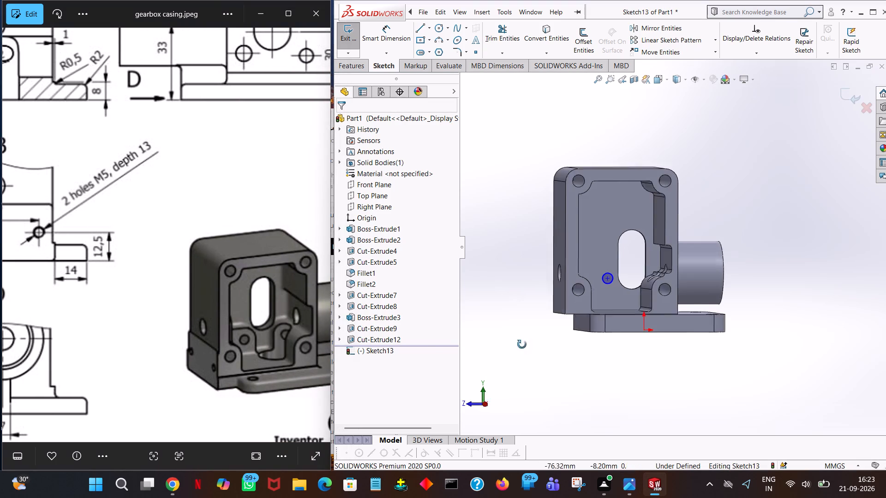
{"action": "middle_click_drag", "start_coordinate": [522, 344], "coordinate": [662, 363]}
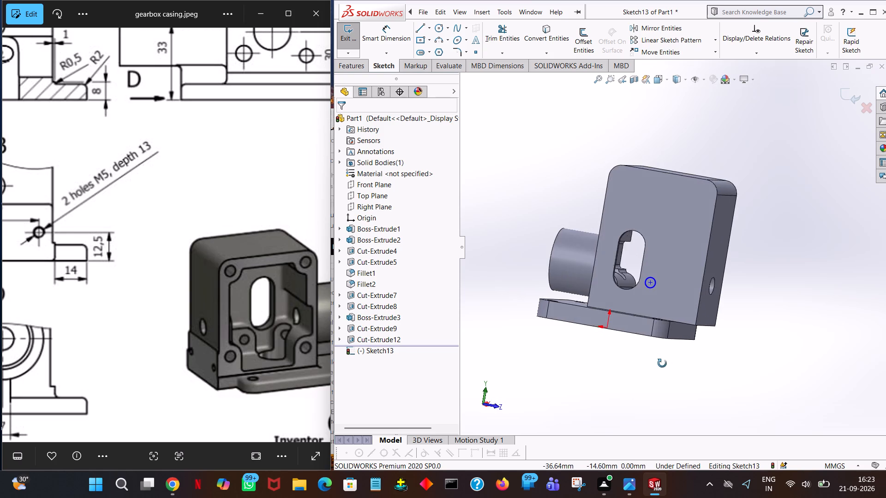
{"action": "middle_click_drag", "start_coordinate": [662, 363], "coordinate": [505, 369]}
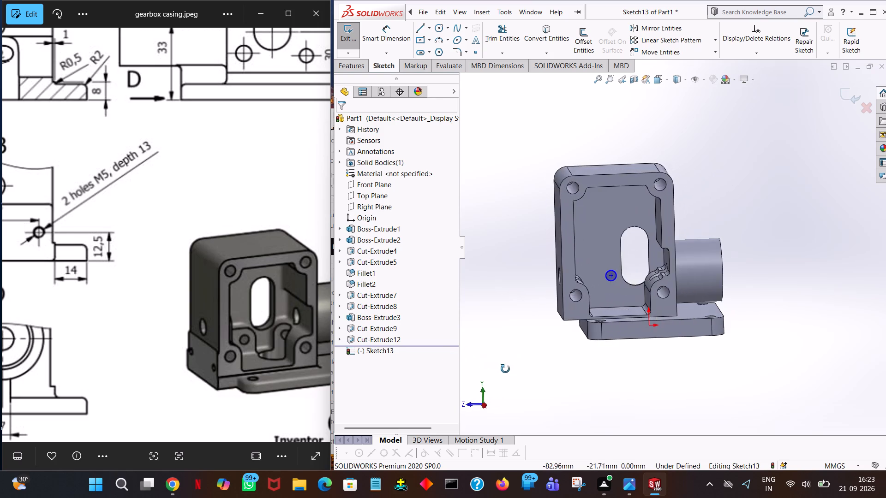
{"action": "middle_click_drag", "start_coordinate": [505, 369], "coordinate": [501, 364]}
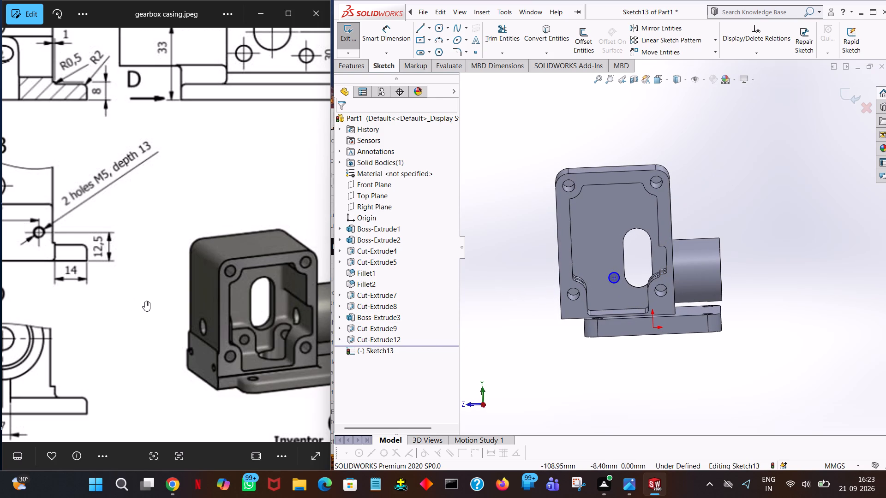
Examine the gearbox casing drawing's front view around the Ø6 hole for its position dimensions and the surrounding R7.5 contours.
{"action": "left_click_drag", "start_coordinate": [129, 323], "coordinate": [276, 273]}
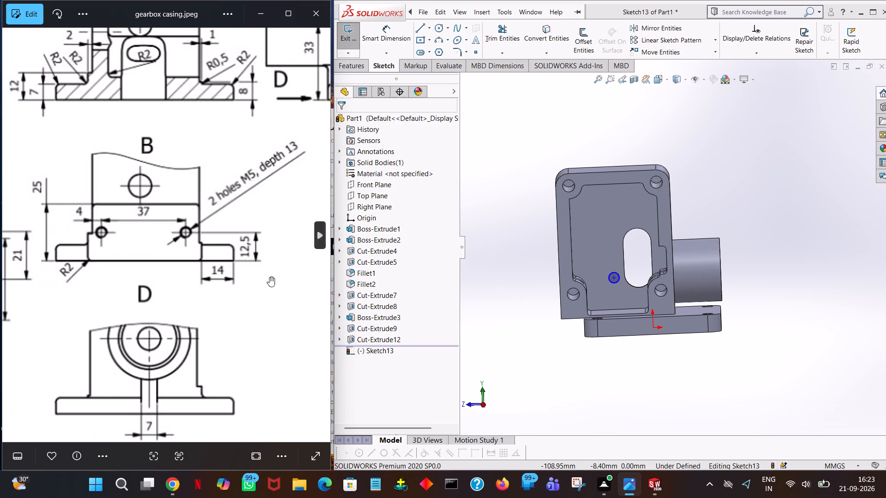
{"action": "left_click_drag", "start_coordinate": [124, 331], "coordinate": [265, 331]}
{"action": "left_click_drag", "start_coordinate": [3, 325], "coordinate": [9, 325]}
{"action": "left_click", "coordinate": [12, 325]}
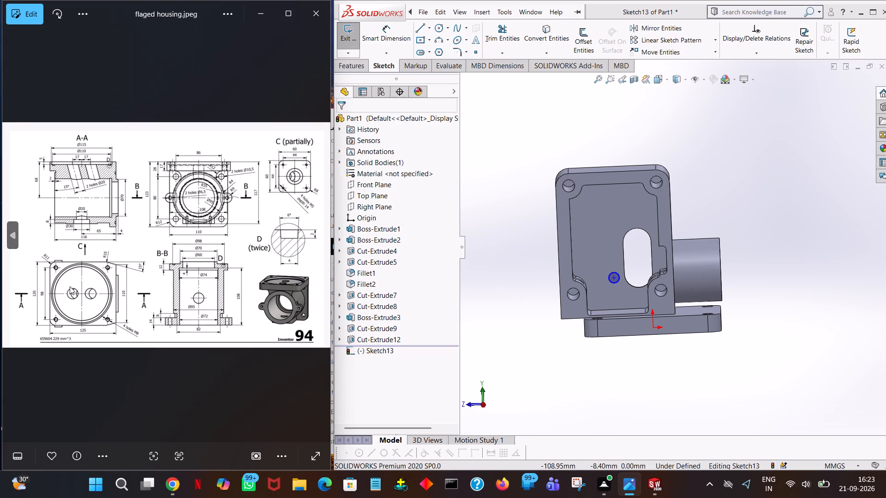
{"action": "left_click", "coordinate": [321, 236]}
{"action": "left_click", "coordinate": [321, 235]}
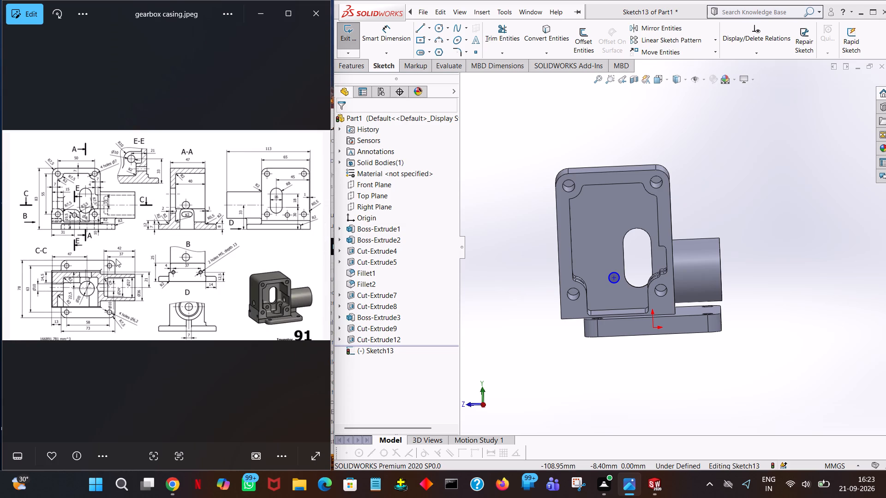
{"action": "scroll", "coordinate": [73, 233], "scroll_direction": "up", "scroll_amount": 5, "text": "ctrl"}
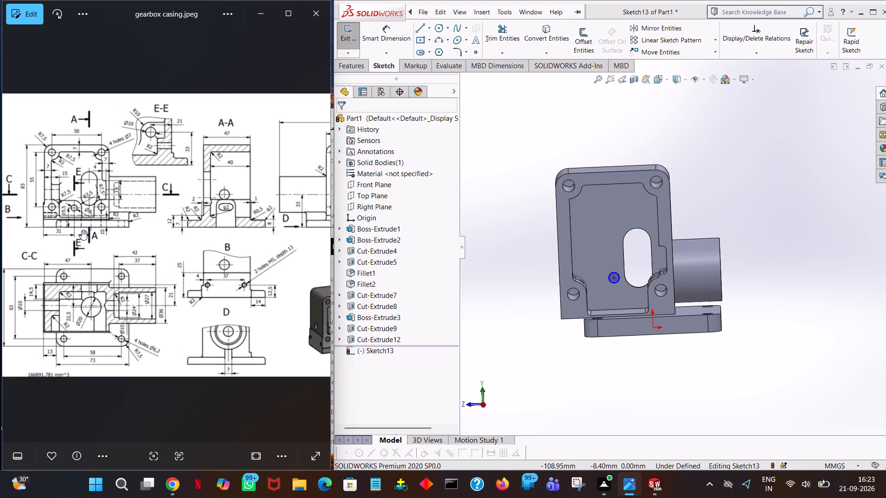
{"action": "scroll", "coordinate": [82, 230], "scroll_direction": "up", "scroll_amount": 11, "text": "ctrl"}
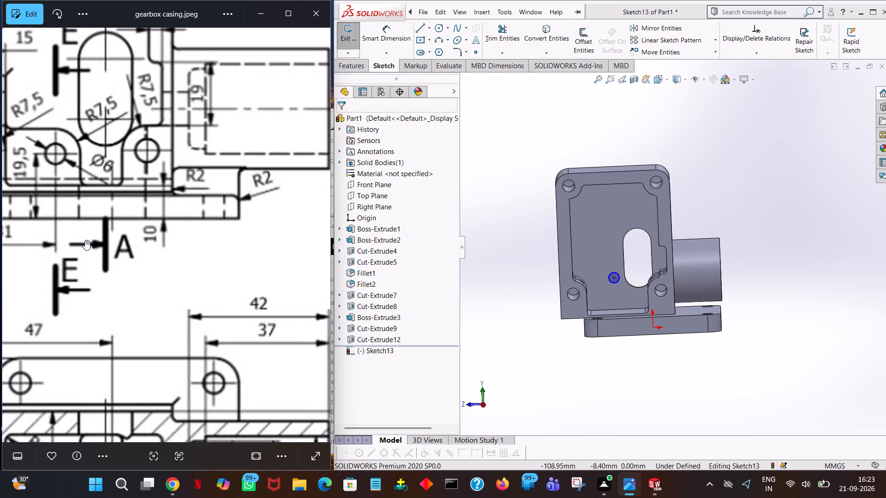
{"action": "left_click_drag", "start_coordinate": [127, 161], "coordinate": [162, 217]}
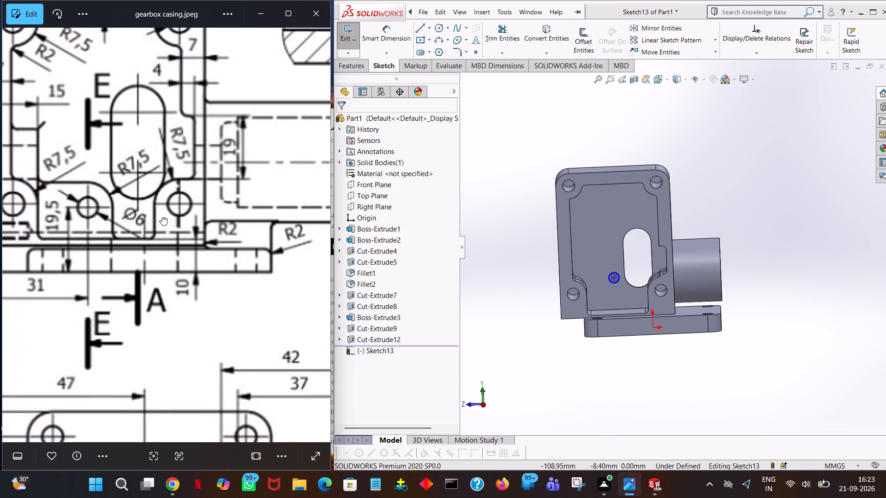
{"action": "left_click_drag", "start_coordinate": [162, 217], "coordinate": [197, 249]}
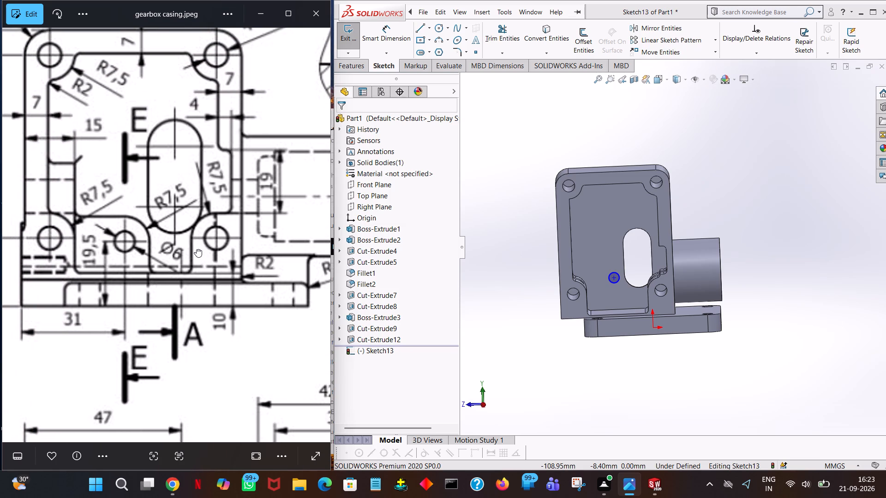
Examine the drawing's front view around the Ø6 hole and its R7.5 boss contour, including the adjoining cylindrical boss.
{"action": "left_click_drag", "start_coordinate": [197, 249], "coordinate": [251, 270]}
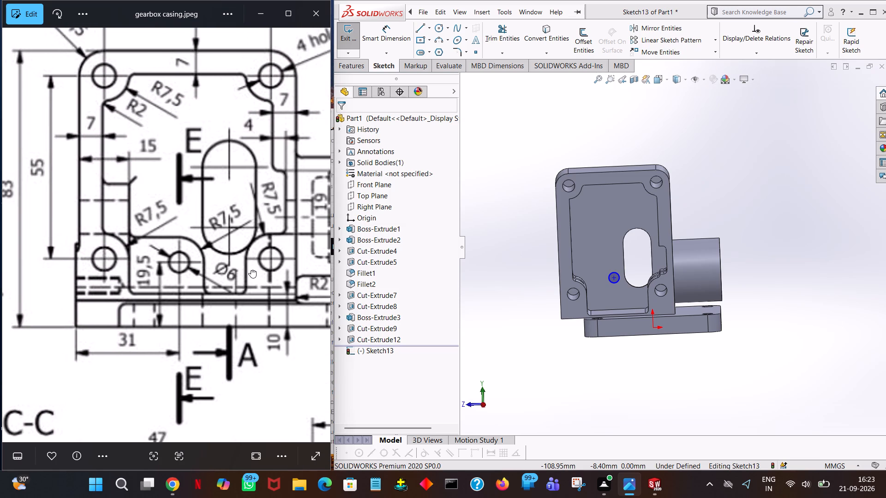
{"action": "left_click_drag", "start_coordinate": [251, 270], "coordinate": [256, 314]}
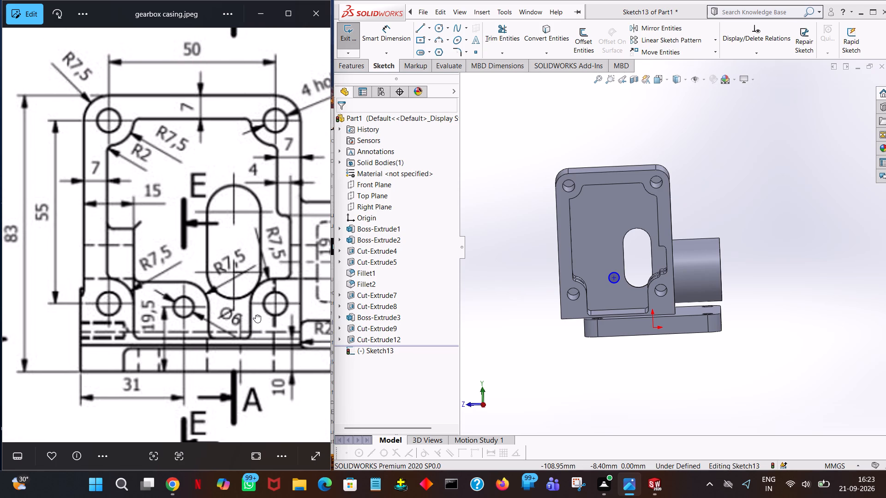
{"action": "left_click_drag", "start_coordinate": [256, 314], "coordinate": [257, 318]}
{"action": "left_click_drag", "start_coordinate": [275, 325], "coordinate": [1, 284]}
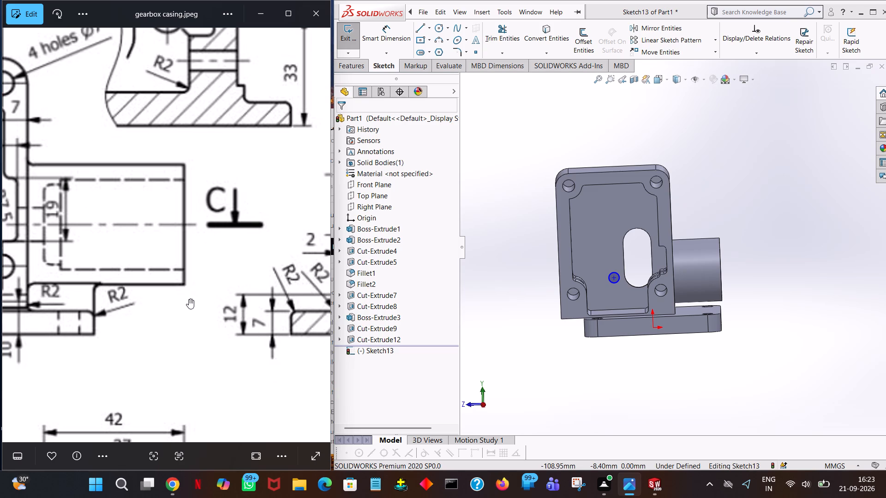
{"action": "left_click_drag", "start_coordinate": [189, 299], "coordinate": [345, 337]}
{"action": "left_click_drag", "start_coordinate": [192, 258], "coordinate": [299, 292]}
{"action": "left_click_drag", "start_coordinate": [160, 305], "coordinate": [172, 269]}
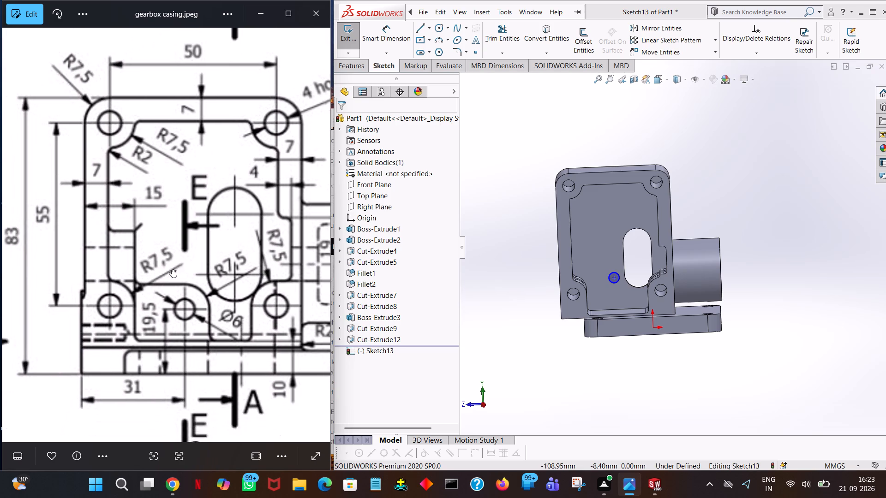
{"action": "left_click_drag", "start_coordinate": [172, 269], "coordinate": [166, 244]}
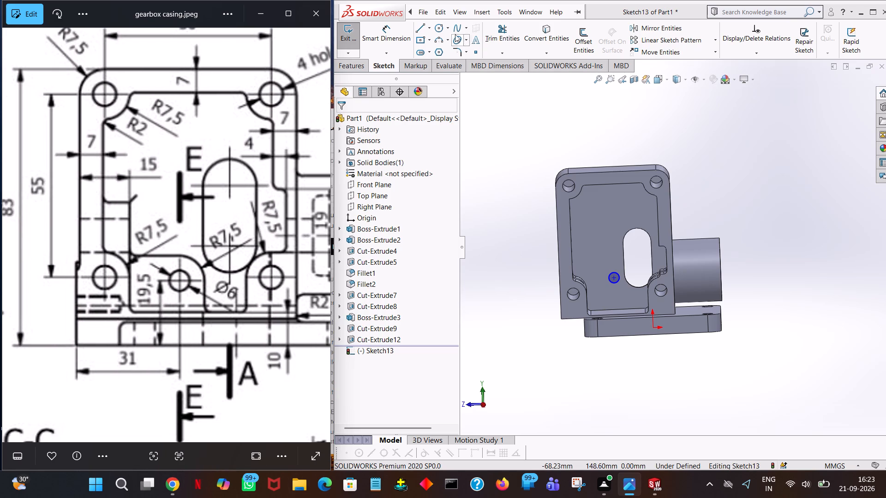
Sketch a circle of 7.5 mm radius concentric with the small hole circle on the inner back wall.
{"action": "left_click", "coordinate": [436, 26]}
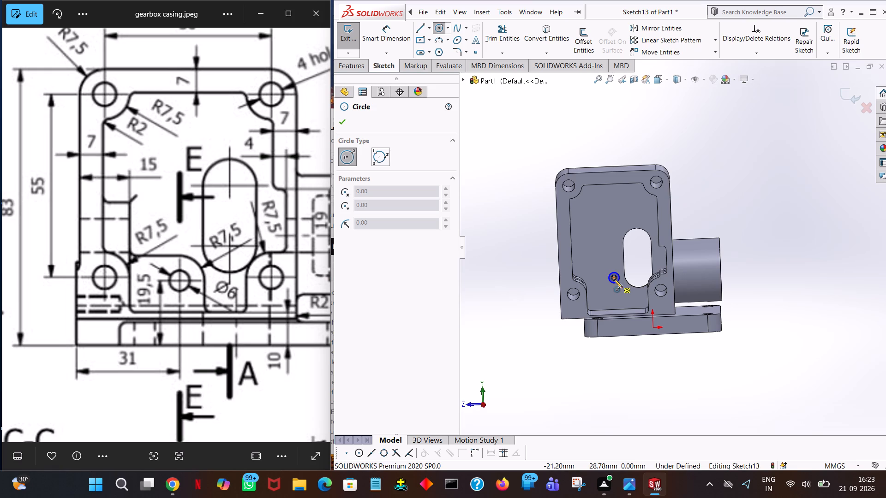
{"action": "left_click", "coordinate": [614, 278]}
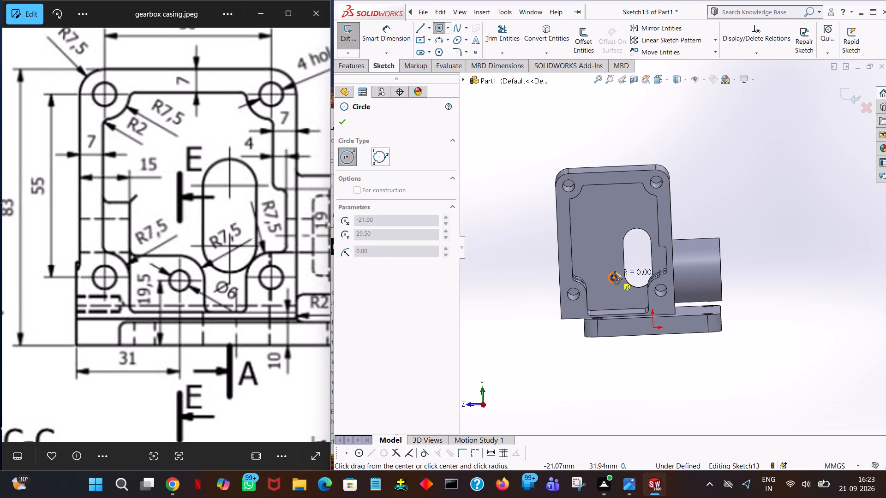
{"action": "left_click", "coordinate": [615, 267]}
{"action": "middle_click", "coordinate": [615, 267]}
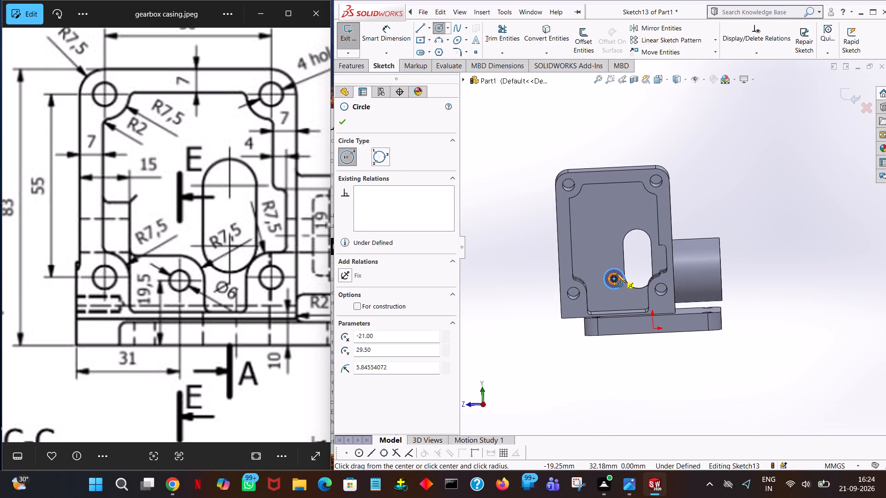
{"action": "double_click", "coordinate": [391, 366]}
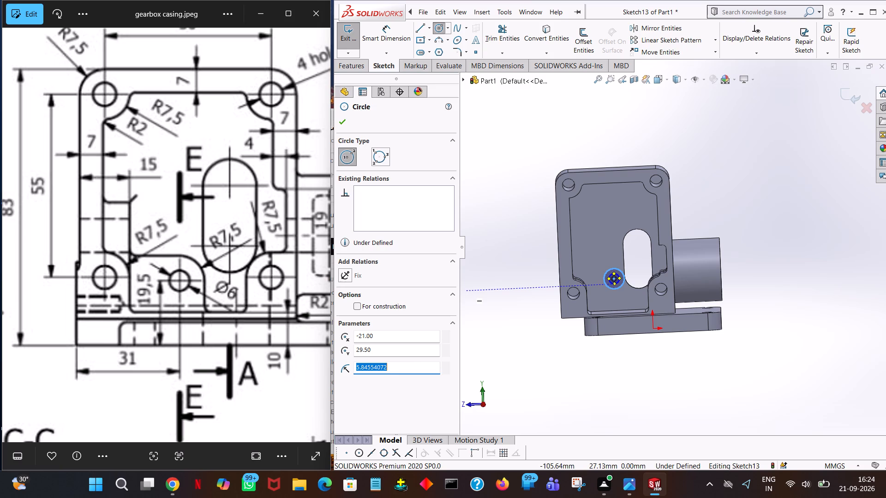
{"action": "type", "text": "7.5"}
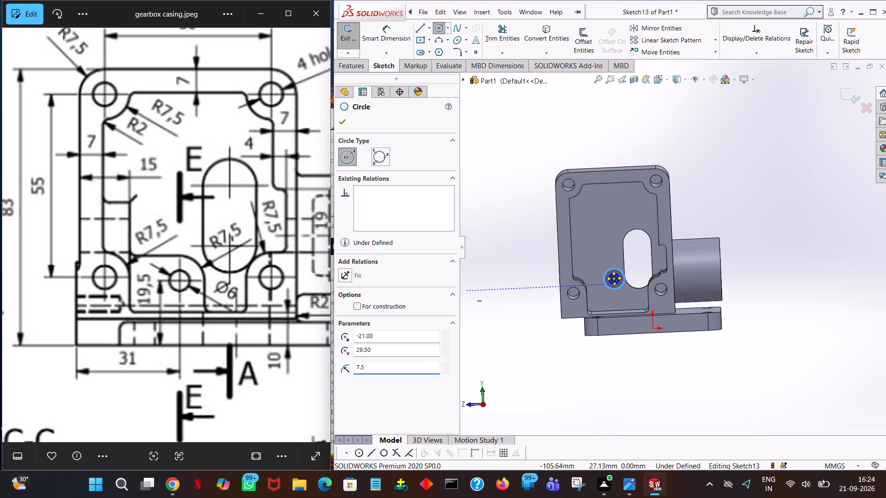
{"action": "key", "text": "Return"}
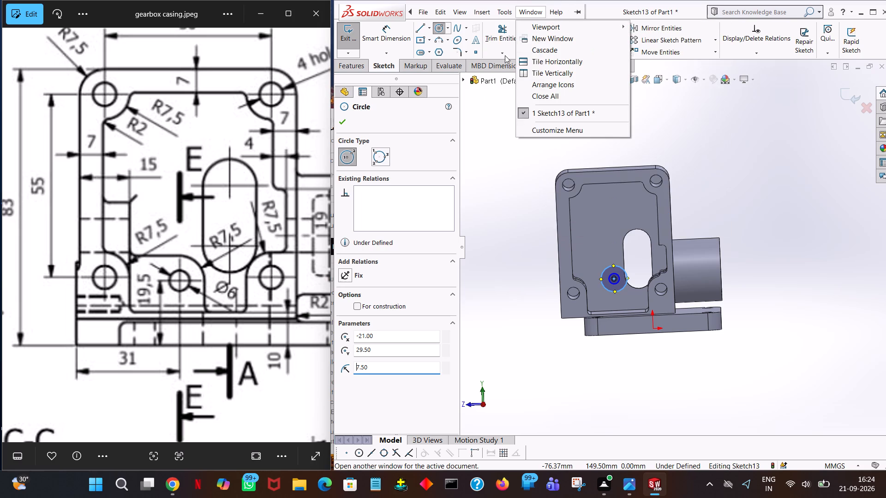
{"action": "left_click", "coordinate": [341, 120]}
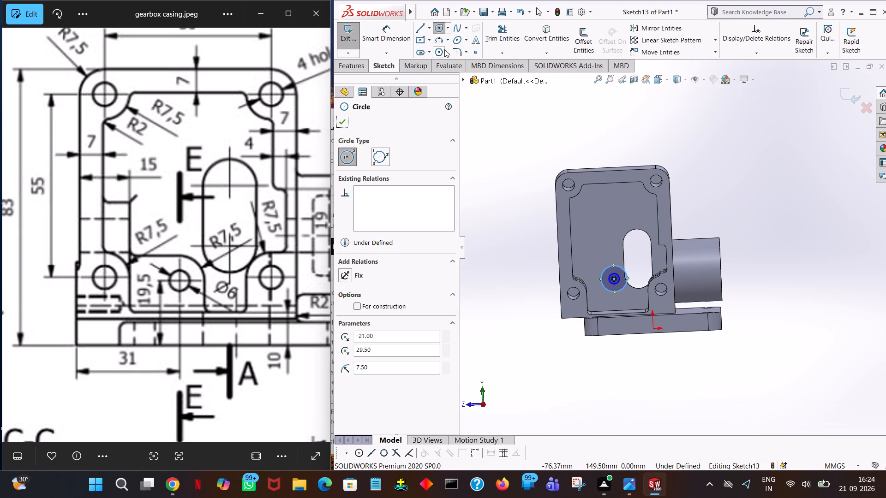
Undo the 7.5 mm circle, the helper-line trims and the 3 mm circle, back to the two helper lines.
{"action": "left_click", "coordinate": [515, 9]}
{"action": "triple_click", "coordinate": [515, 9]}
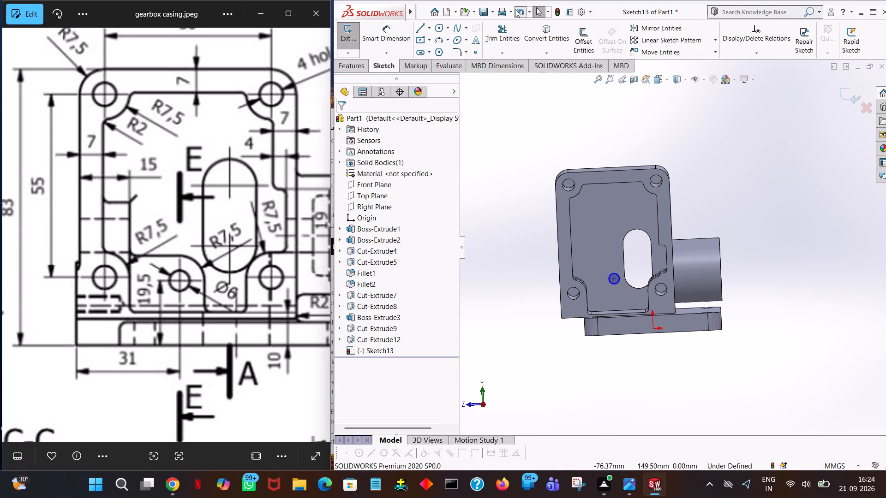
{"action": "left_click", "coordinate": [515, 9]}
{"action": "left_click", "coordinate": [515, 9]}
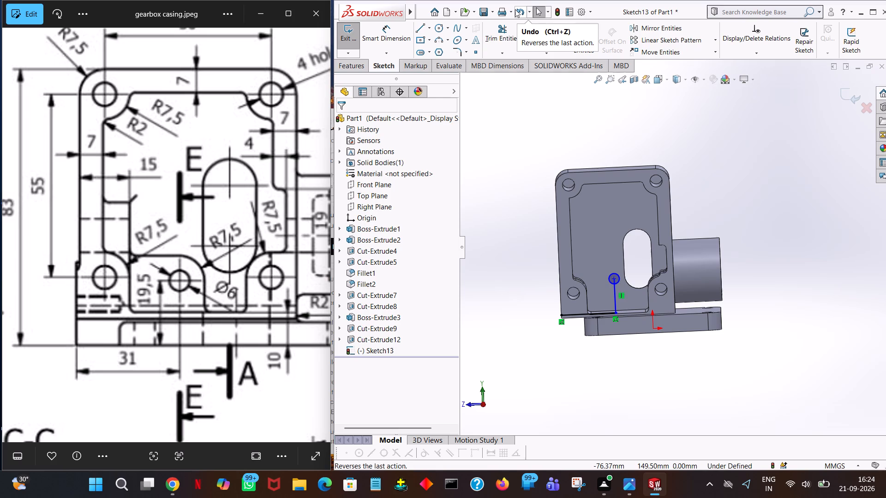
{"action": "left_click", "coordinate": [515, 9]}
{"action": "left_click", "coordinate": [515, 9]}
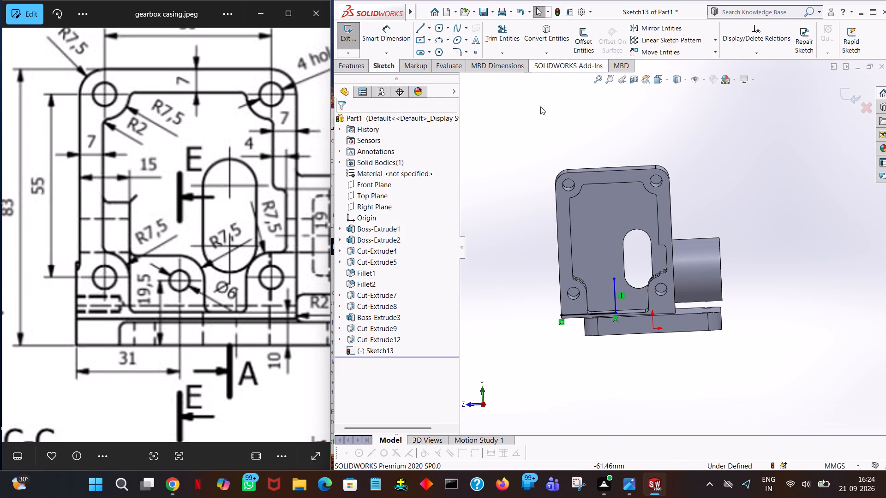
Set the vertical helper line's length to 9.5 mm.
{"action": "left_click", "coordinate": [616, 296]}
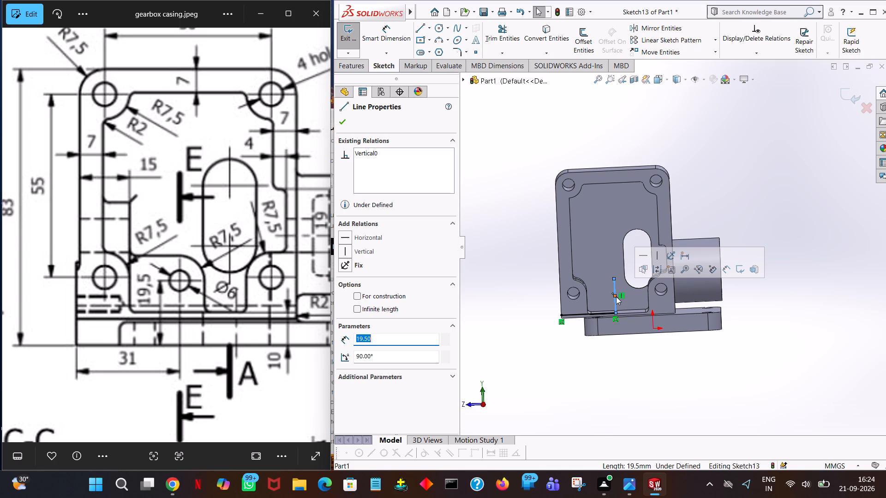
{"action": "type", "text": "9.5"}
{"action": "key", "text": "Return"}
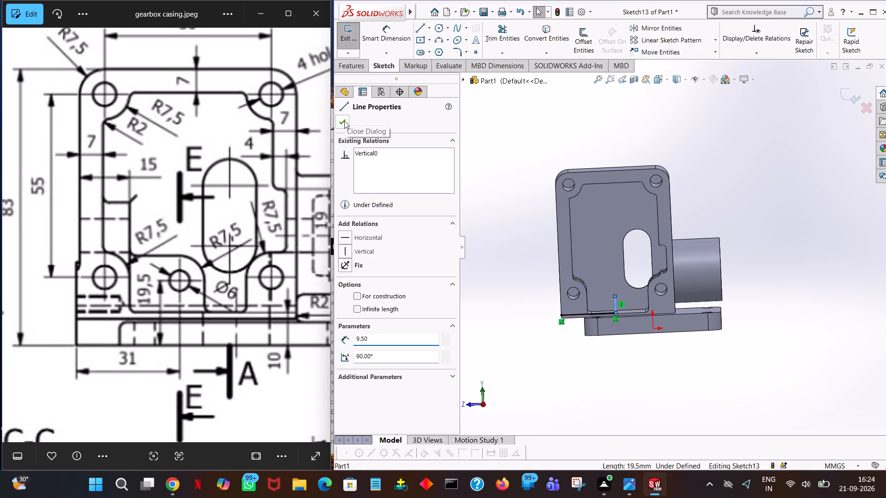
{"action": "left_click", "coordinate": [580, 314]}
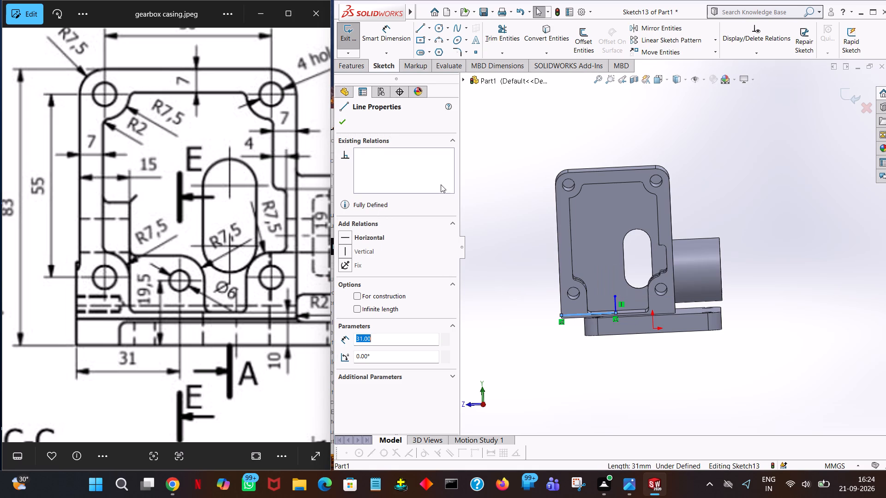
{"action": "left_click", "coordinate": [343, 120]}
Sketch a circle of 3 mm radius centred on the upper end of the shortened vertical line.
{"action": "left_click", "coordinate": [438, 29]}
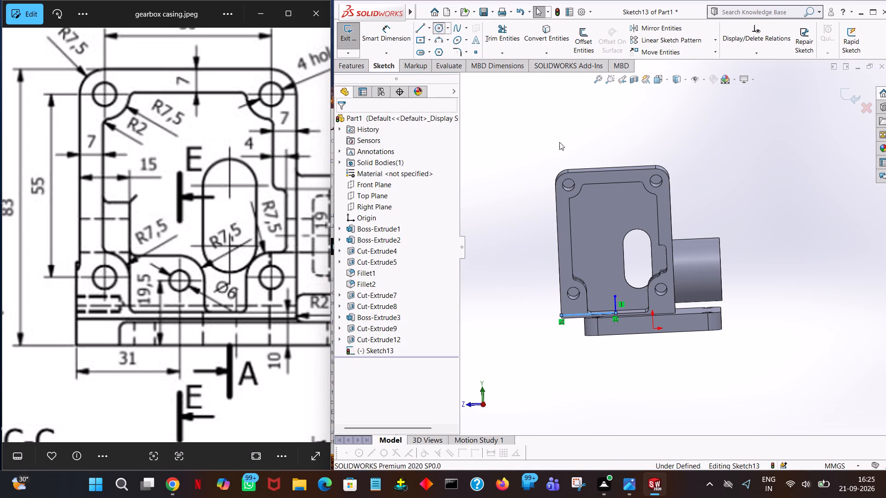
{"action": "left_click", "coordinate": [614, 295]}
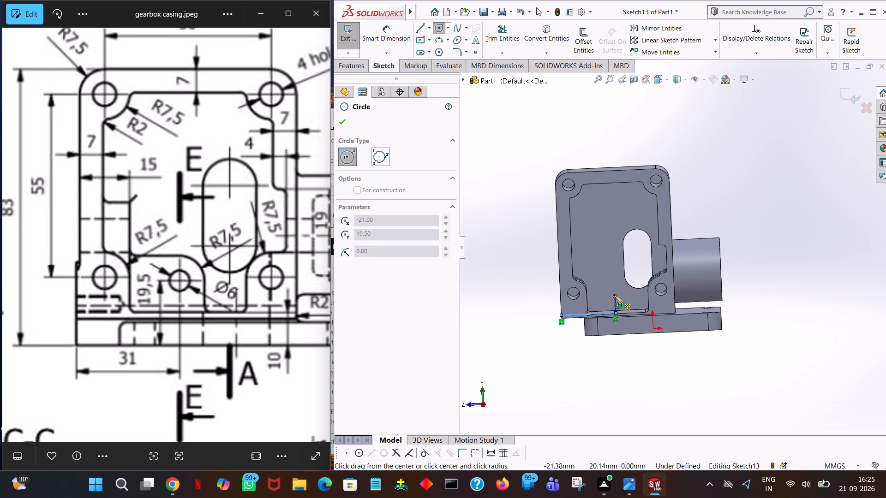
{"action": "left_click", "coordinate": [613, 287]}
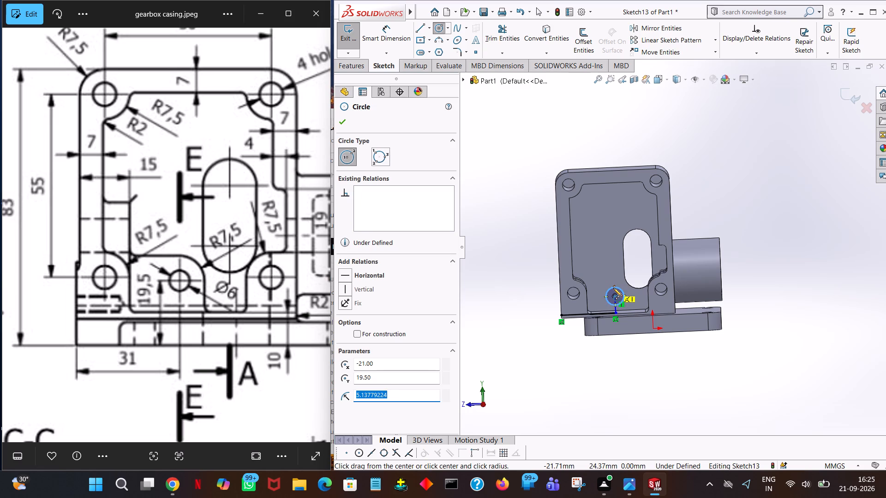
{"action": "key", "text": "period"}
{"action": "key", "text": "Return"}
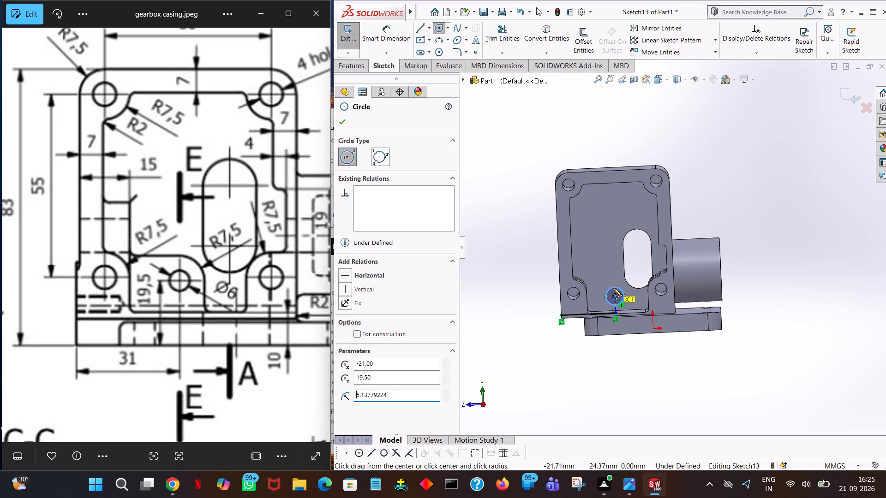
{"action": "double_click", "coordinate": [388, 393]}
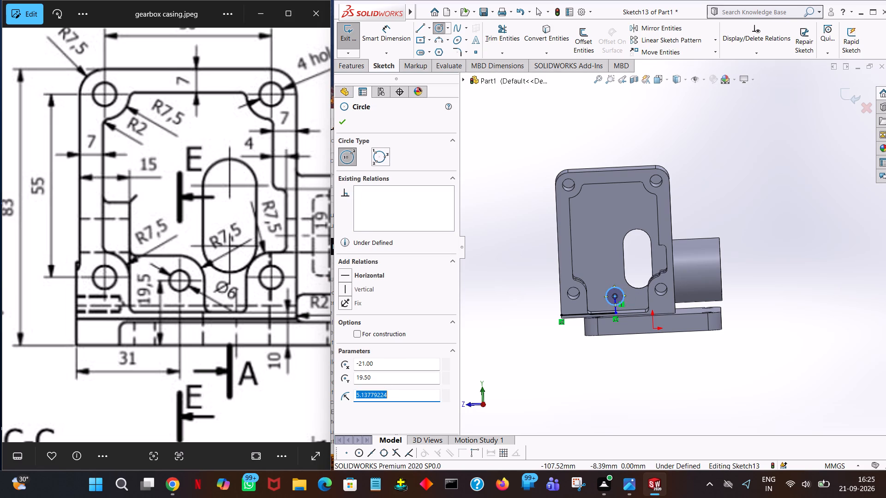
{"action": "key", "text": "3"}
{"action": "key", "text": "Return"}
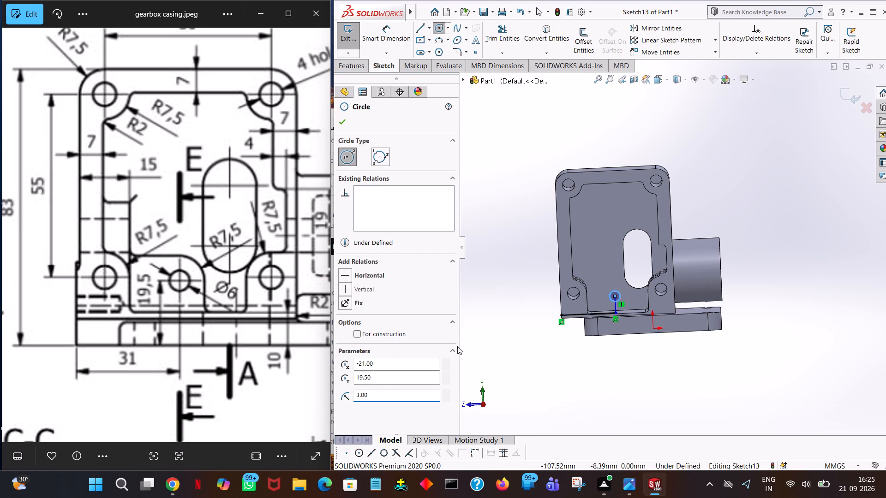
Sketch a concentric circle of 7.5 mm radius around the 3 mm radius circle.
{"action": "left_click", "coordinate": [614, 296]}
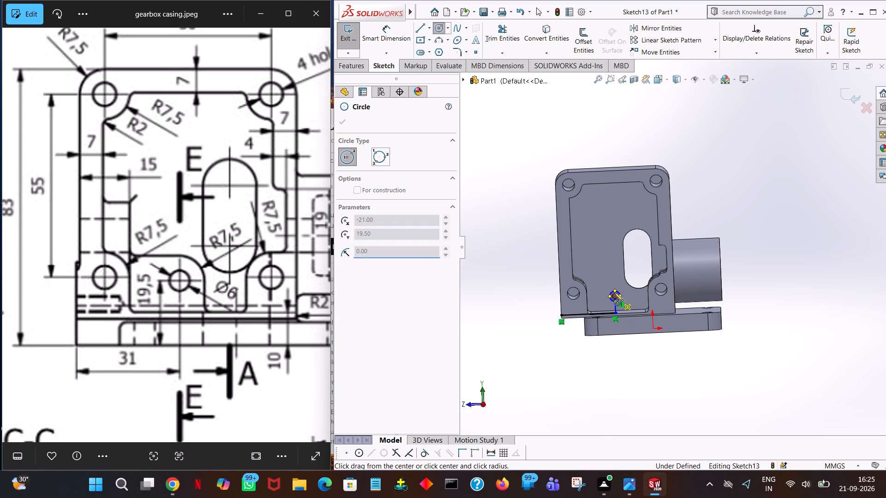
{"action": "left_click", "coordinate": [616, 283]}
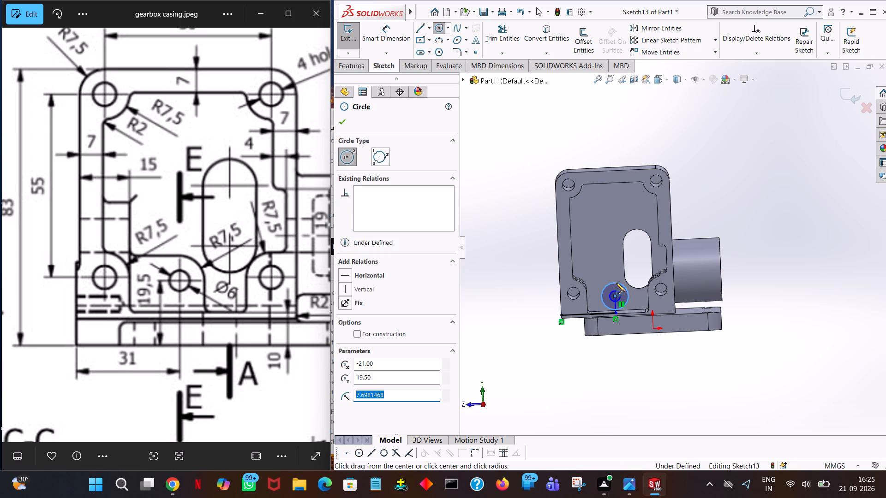
{"action": "type", "text": "7.5"}
{"action": "key", "text": "Return"}
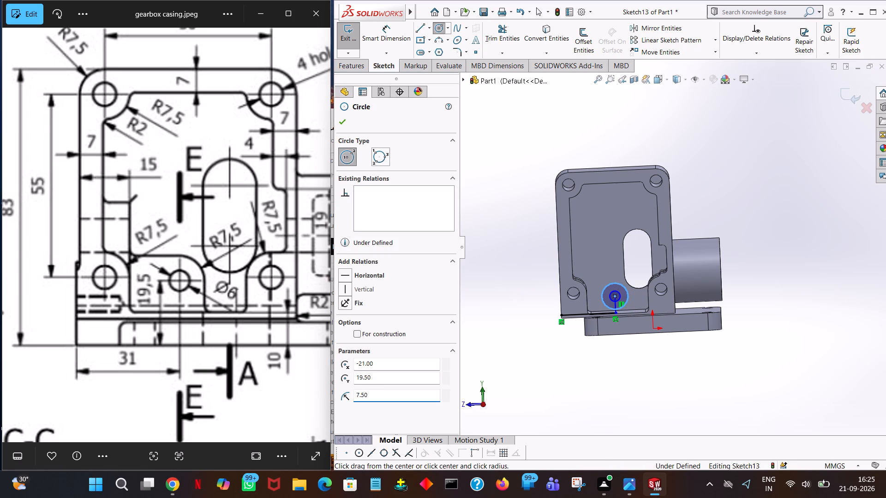
{"action": "left_click", "coordinate": [344, 124]}
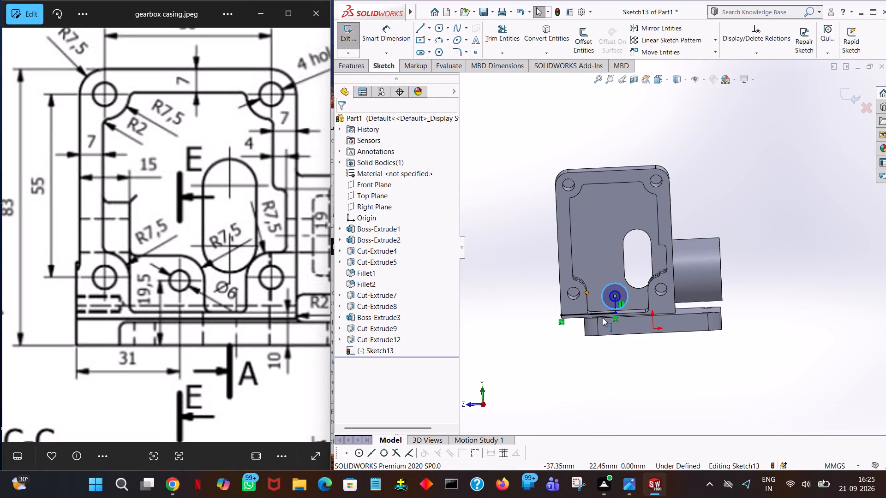
Trim away the horizontal and vertical helper lines, leaving only the two concentric circles in the sketch.
{"action": "left_click", "coordinate": [496, 26]}
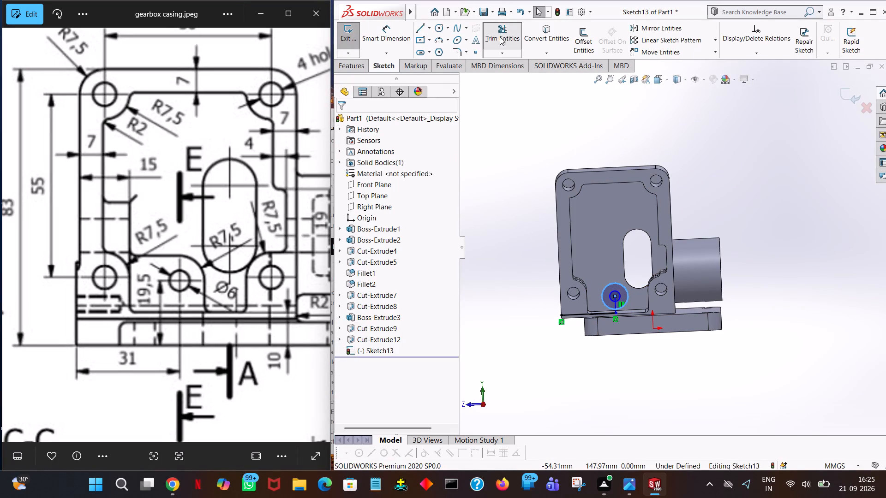
{"action": "left_click", "coordinate": [602, 312]}
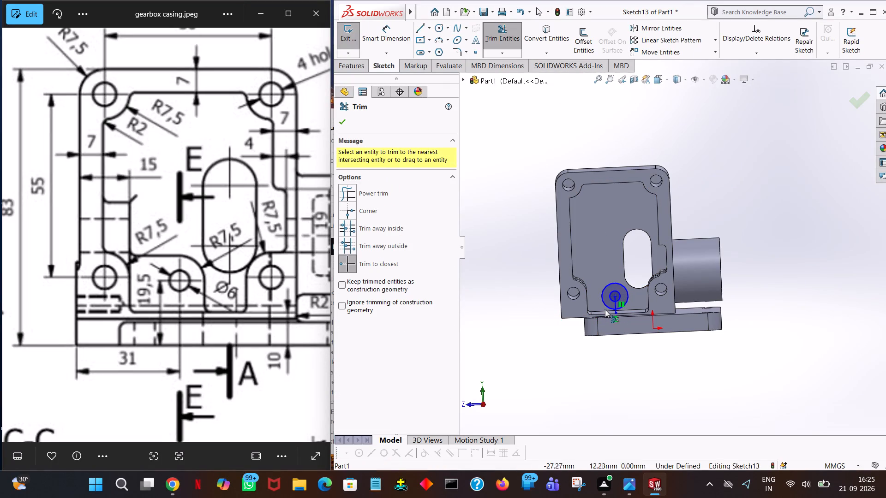
{"action": "left_click", "coordinate": [615, 312]}
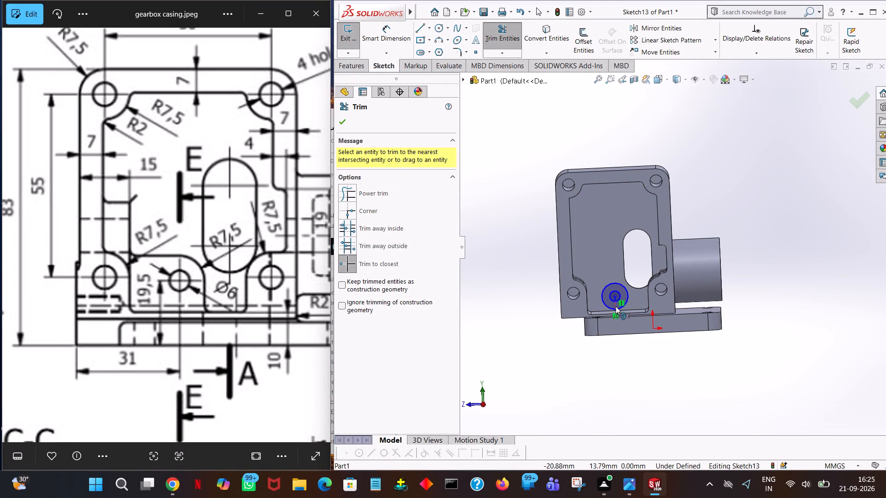
{"action": "left_click", "coordinate": [616, 306]}
{"action": "left_click", "coordinate": [615, 297]}
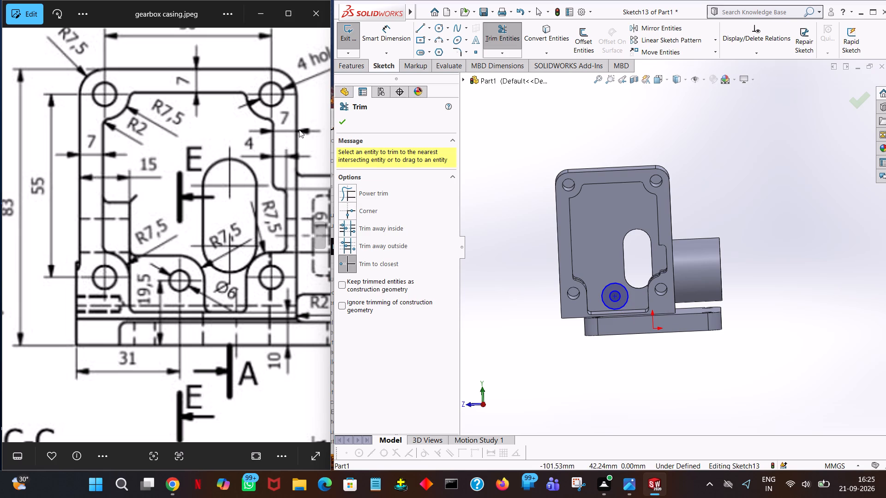
{"action": "left_click", "coordinate": [345, 125]}
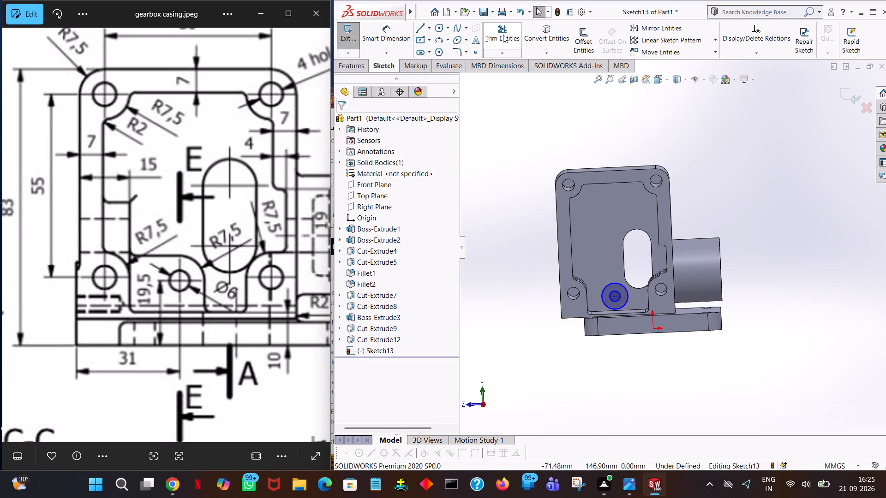
Sketch a vertical line from the outer circle's right quadrant to the cavity's bottom edge, continuing with a 9.5 mm horizontal line toward the lower-right corner.
{"action": "left_click", "coordinate": [417, 32]}
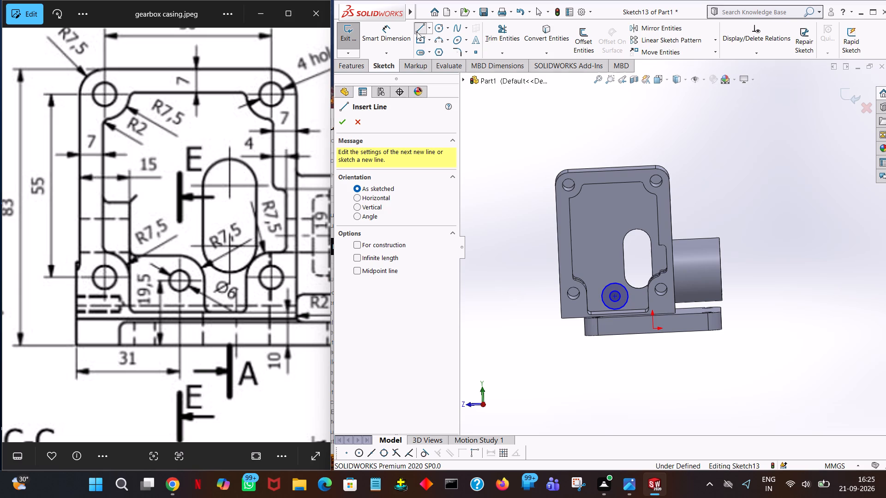
{"action": "left_click", "coordinate": [628, 296]}
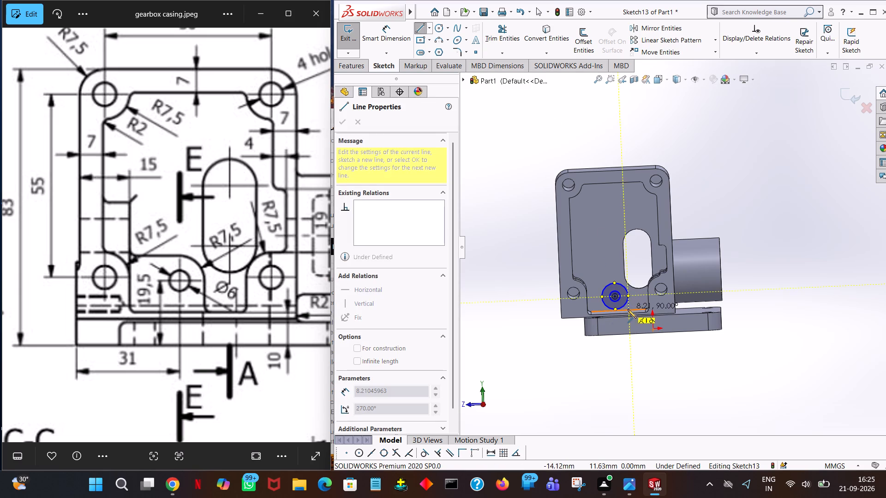
{"action": "left_click", "coordinate": [628, 309]}
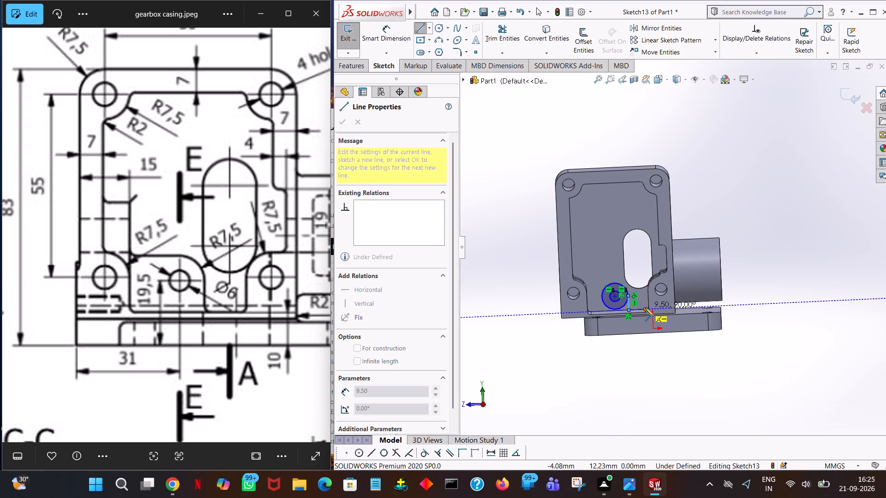
{"action": "left_click", "coordinate": [645, 308]}
{"action": "right_click", "coordinate": [645, 308]}
{"action": "left_click", "coordinate": [650, 310]}
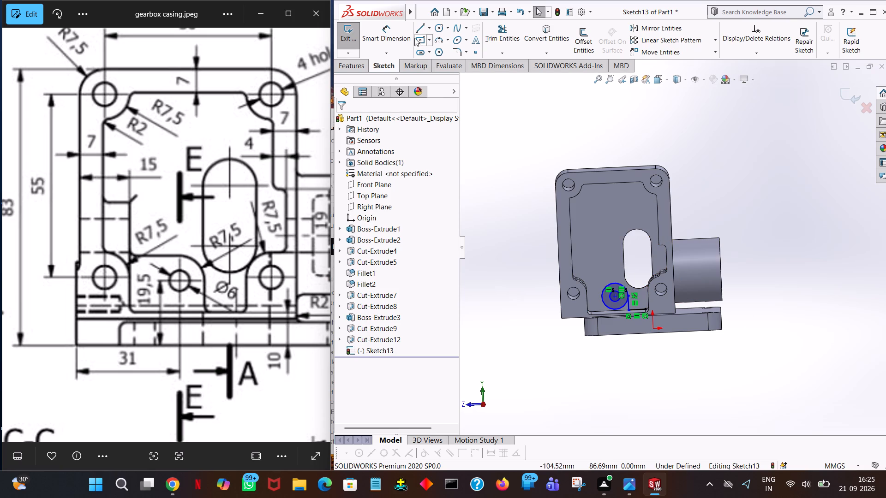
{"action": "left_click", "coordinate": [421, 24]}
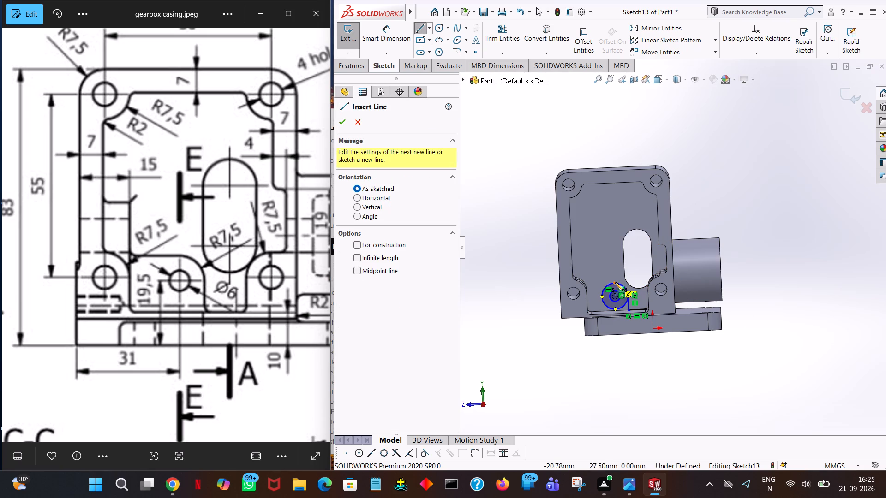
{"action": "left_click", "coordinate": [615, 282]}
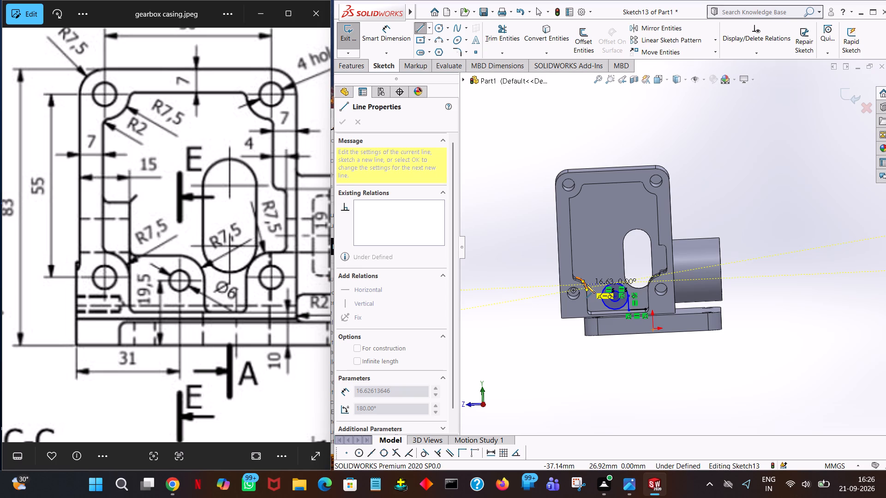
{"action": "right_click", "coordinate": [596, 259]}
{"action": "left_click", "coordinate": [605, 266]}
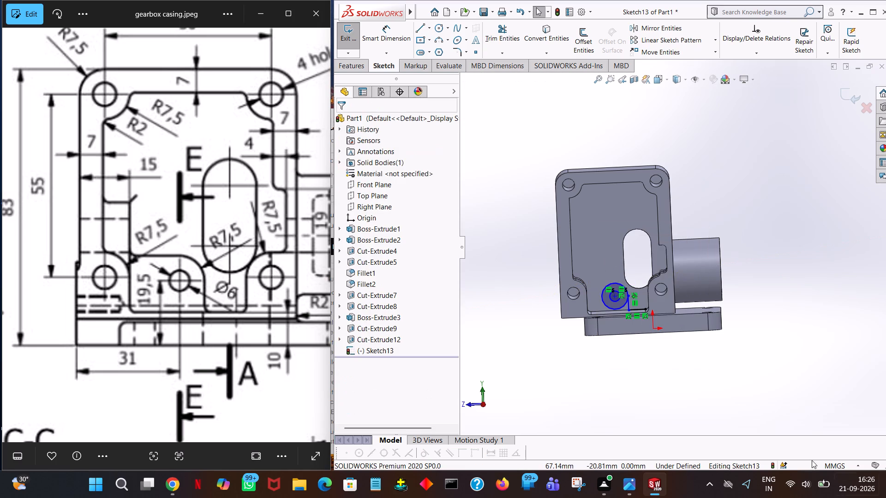
Sketch a vertical line about 30 mm long upward from the lower end of the cavity's lower-left corner arc.
{"action": "left_click", "coordinate": [419, 23]}
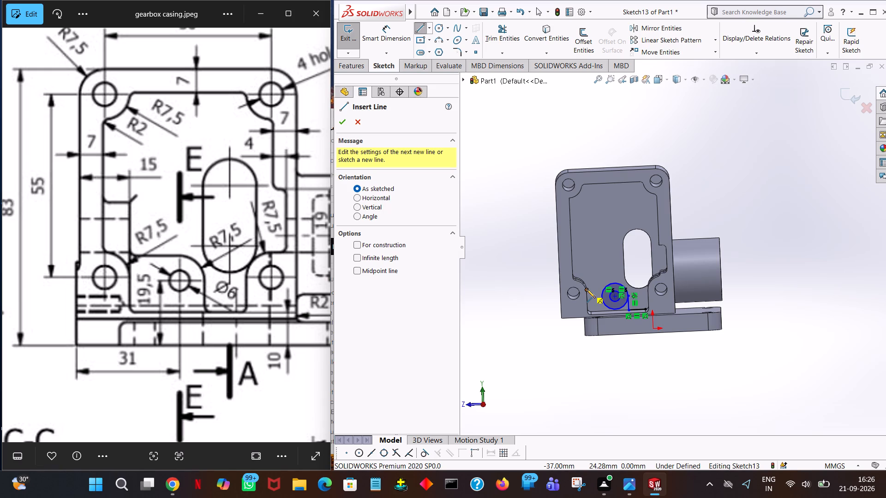
{"action": "left_click", "coordinate": [587, 289]}
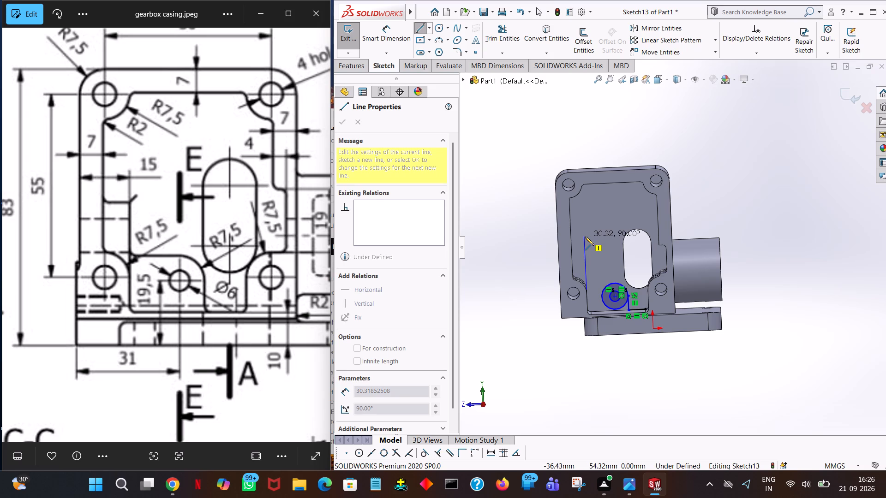
{"action": "left_click", "coordinate": [585, 237]}
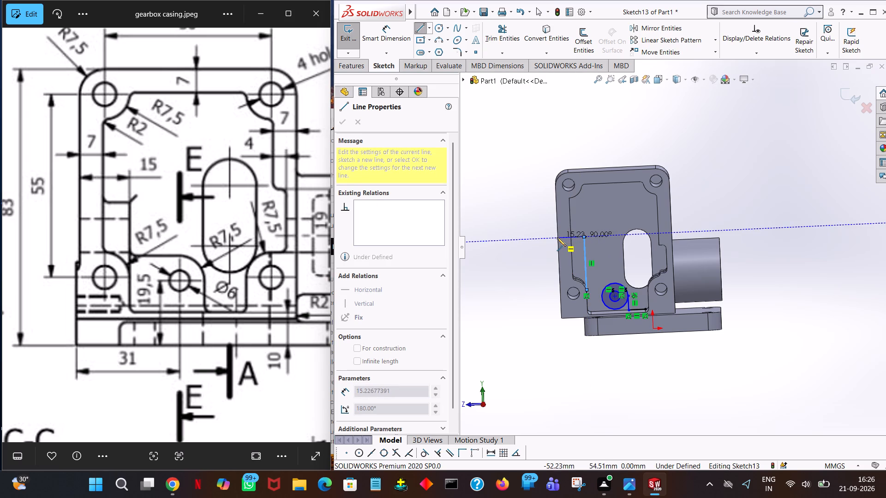
{"action": "right_click", "coordinate": [557, 237]}
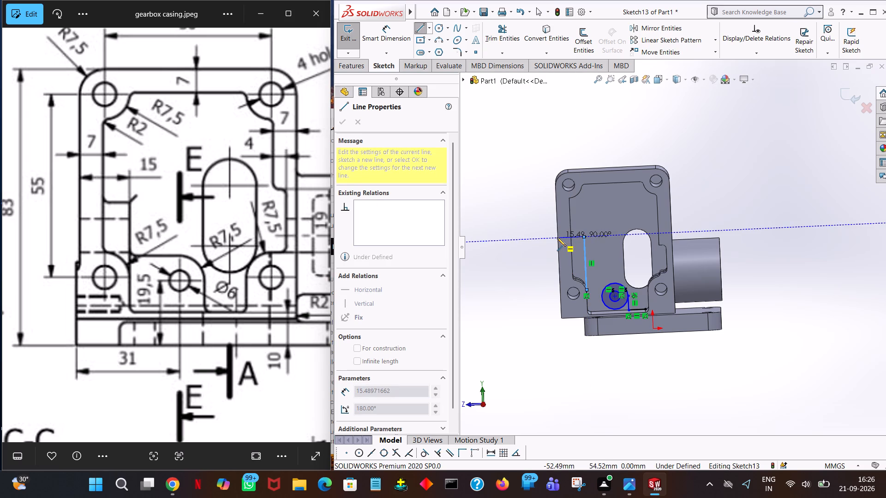
{"action": "left_click", "coordinate": [564, 240]}
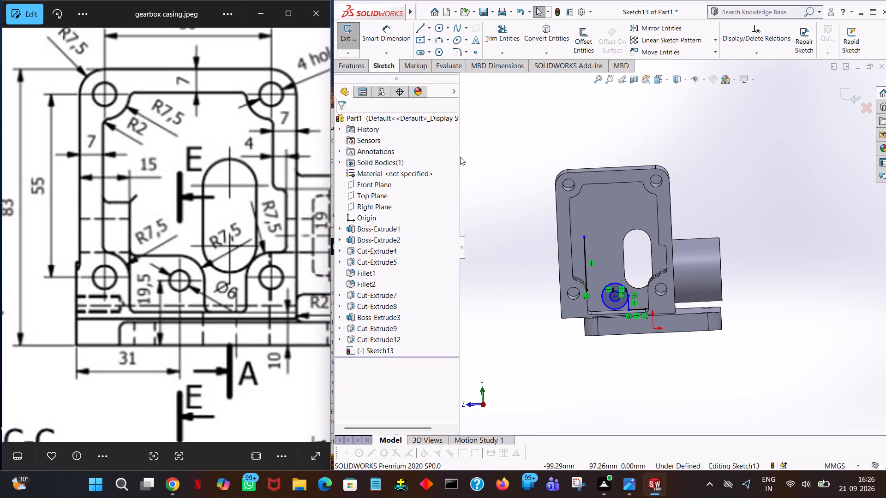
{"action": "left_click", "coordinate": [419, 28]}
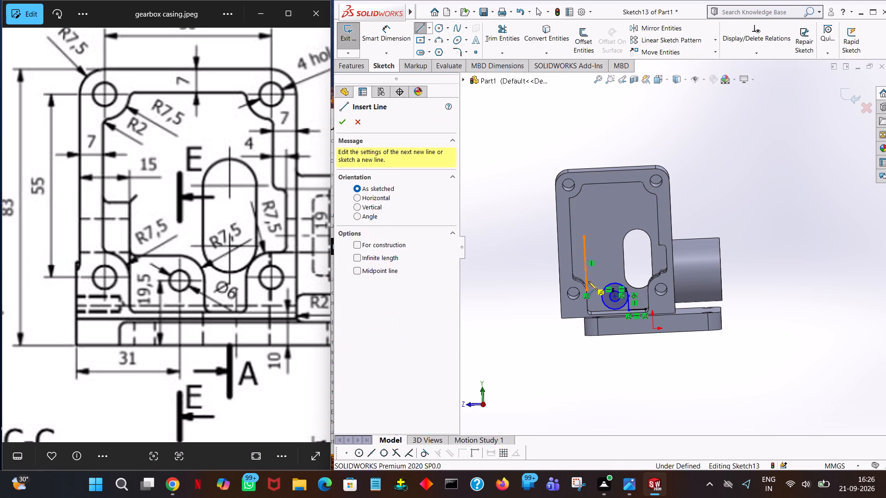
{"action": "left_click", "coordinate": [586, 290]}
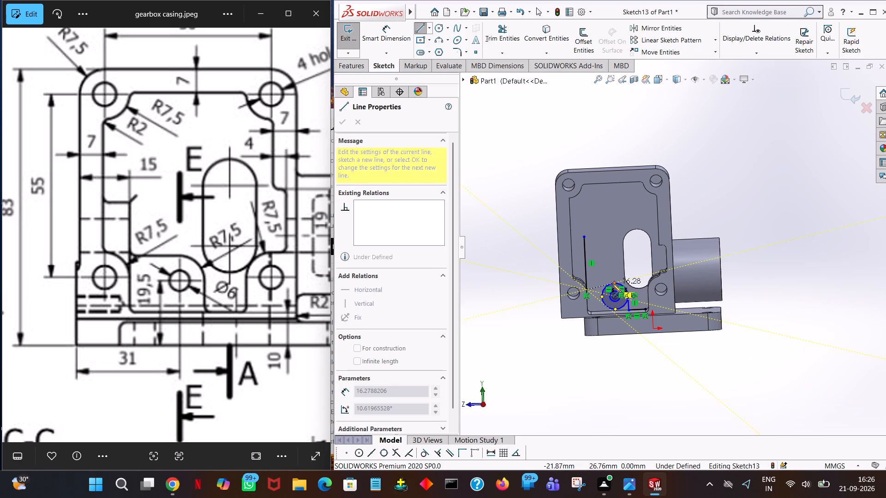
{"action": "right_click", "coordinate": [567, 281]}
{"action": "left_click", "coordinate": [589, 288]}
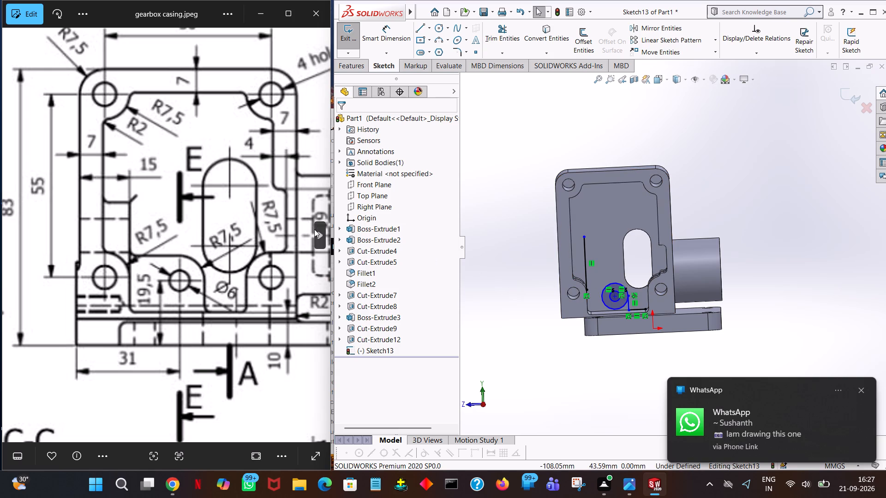
Sketch a 16 mm horizontal line from the outer circle's top quadrant to the vertical line on the left.
{"action": "left_click", "coordinate": [422, 30]}
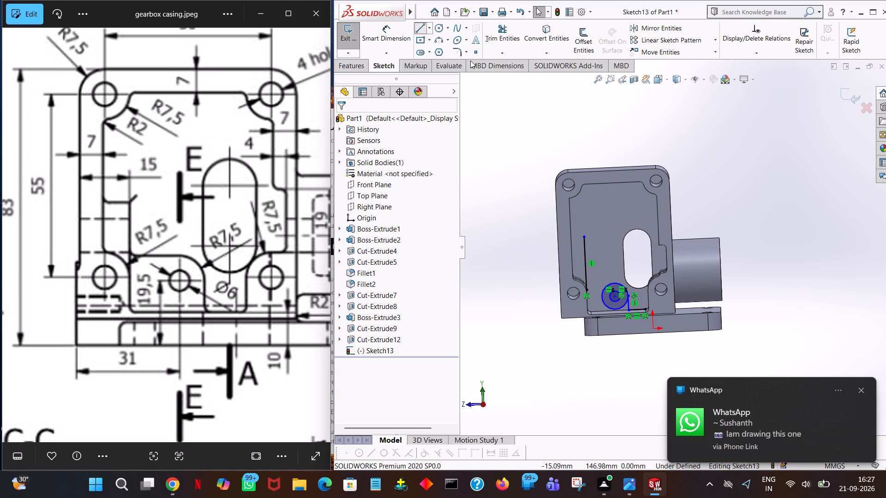
{"action": "left_click", "coordinate": [615, 282]}
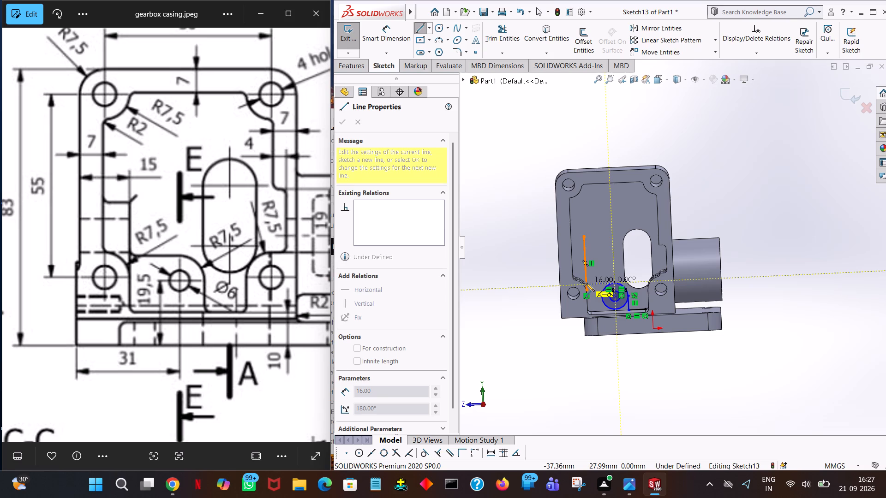
{"action": "left_click", "coordinate": [586, 283]}
{"action": "right_click", "coordinate": [586, 283]}
{"action": "left_click", "coordinate": [603, 286]}
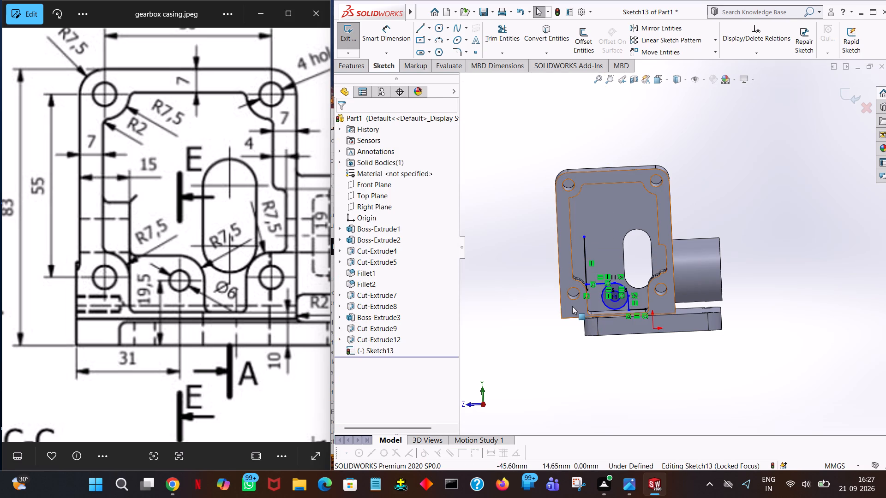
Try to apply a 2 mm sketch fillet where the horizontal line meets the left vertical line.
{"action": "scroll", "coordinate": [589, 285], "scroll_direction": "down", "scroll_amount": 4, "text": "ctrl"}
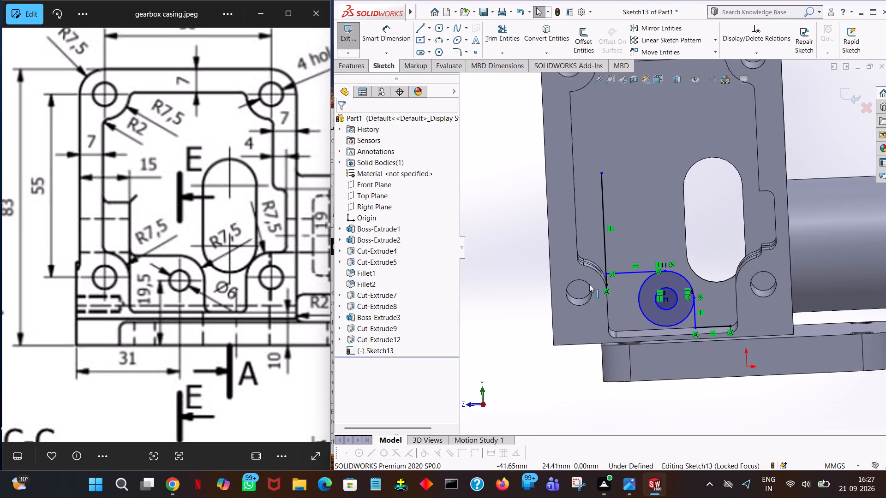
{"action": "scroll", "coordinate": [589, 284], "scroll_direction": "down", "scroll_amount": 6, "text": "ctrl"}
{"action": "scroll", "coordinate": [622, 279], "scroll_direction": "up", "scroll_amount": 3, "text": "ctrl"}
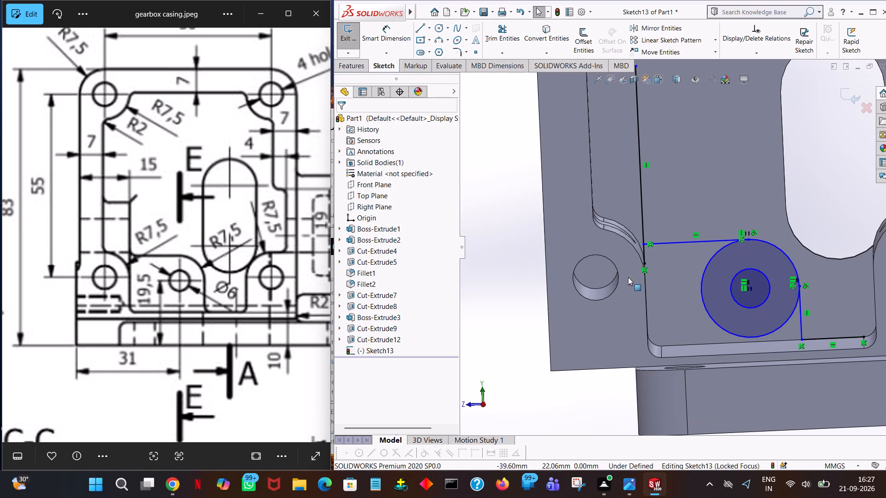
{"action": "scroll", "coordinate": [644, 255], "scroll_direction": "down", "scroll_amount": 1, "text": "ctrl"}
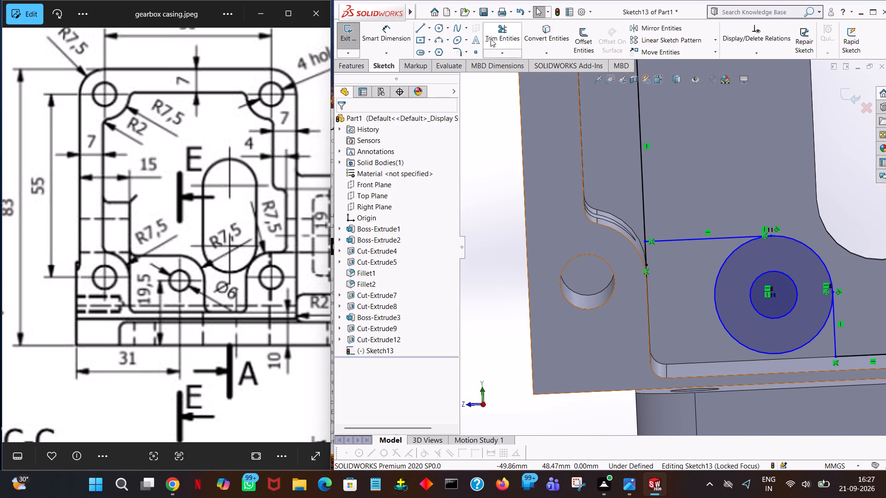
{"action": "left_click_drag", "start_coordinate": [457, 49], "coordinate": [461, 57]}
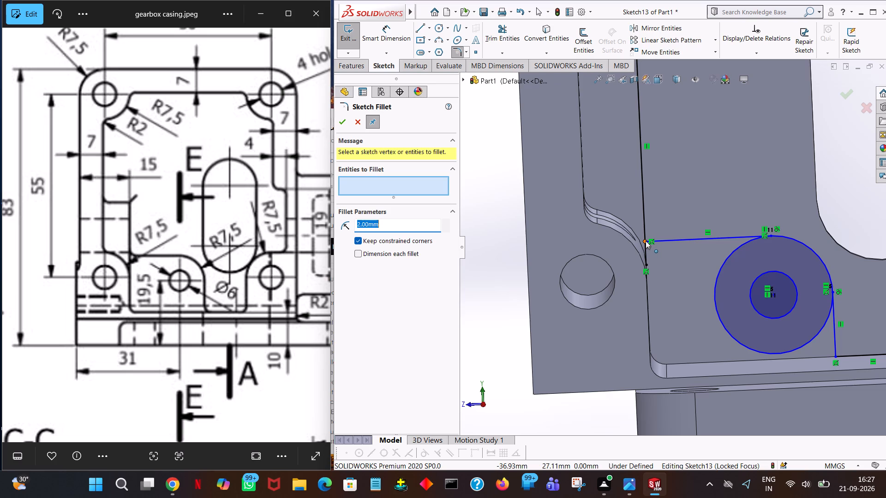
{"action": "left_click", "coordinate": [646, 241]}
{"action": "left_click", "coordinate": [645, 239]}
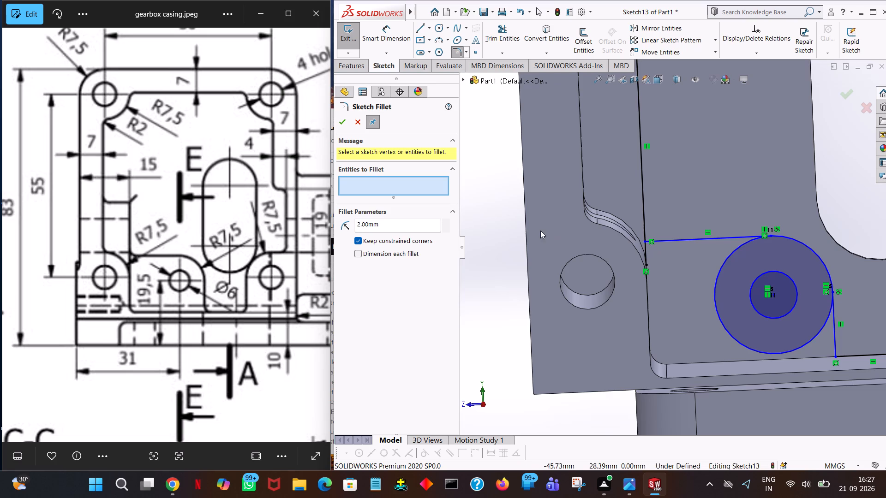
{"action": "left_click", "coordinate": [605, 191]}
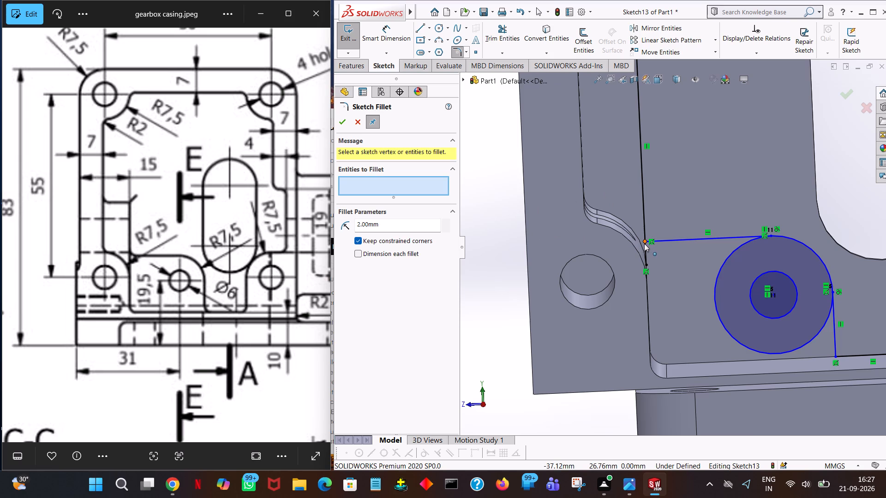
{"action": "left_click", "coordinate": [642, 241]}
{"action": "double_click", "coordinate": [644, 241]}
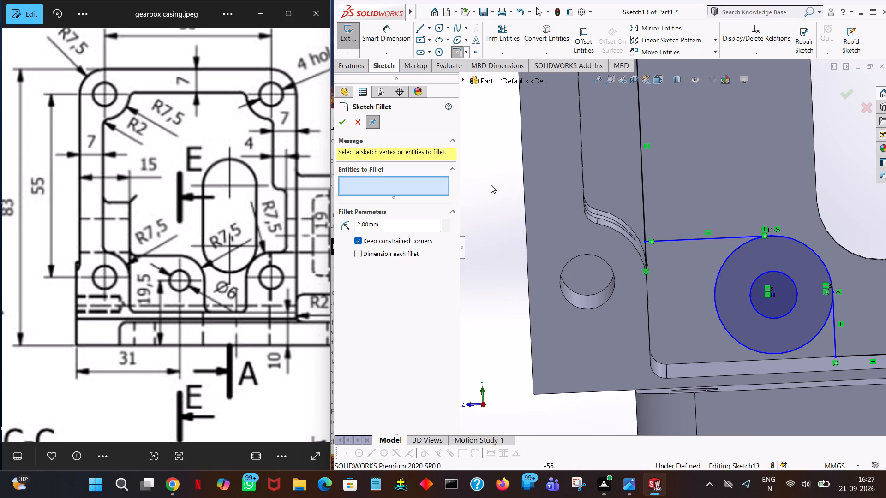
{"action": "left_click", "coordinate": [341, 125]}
Trim the vertical line's stub below the horizontal line and the outer circle's lower-left portion, keeping only its upper-right arc.
{"action": "left_click", "coordinate": [501, 28]}
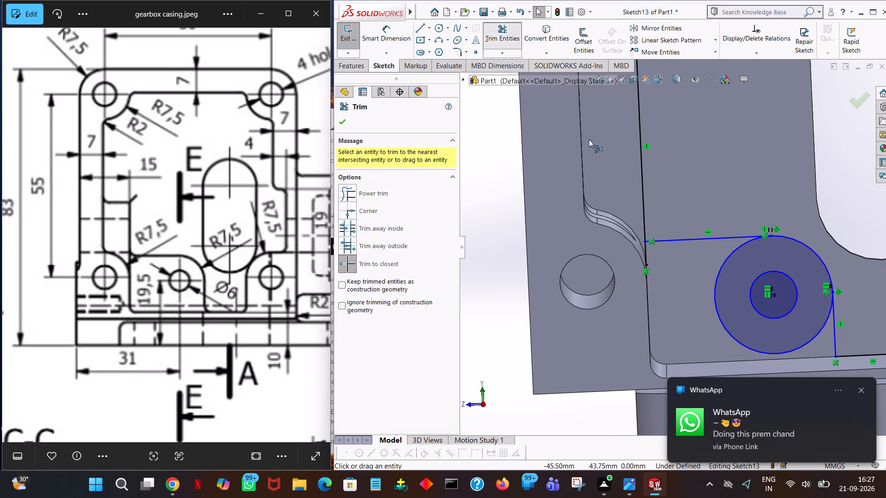
{"action": "left_click", "coordinate": [647, 263]}
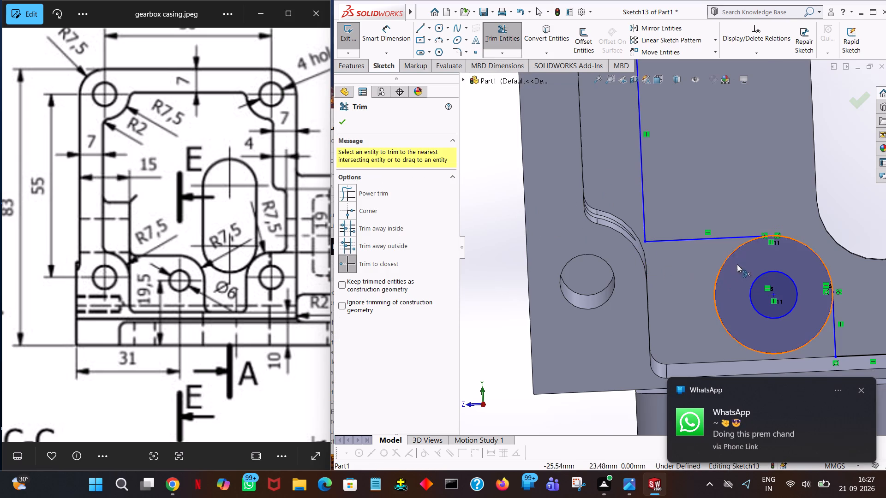
{"action": "left_click", "coordinate": [725, 261]}
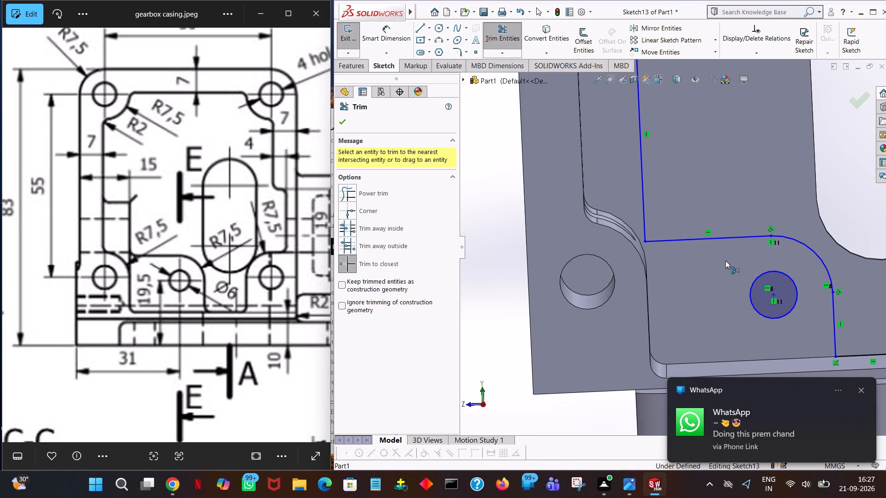
Examine section A-A, the pictorial view and the other views of the gearbox casing drawing for the inner boss details.
{"action": "scroll", "coordinate": [728, 263], "scroll_direction": "down", "scroll_amount": 4, "text": "ctrl"}
{"action": "scroll", "coordinate": [728, 263], "scroll_direction": "up", "scroll_amount": 6, "text": "ctrl"}
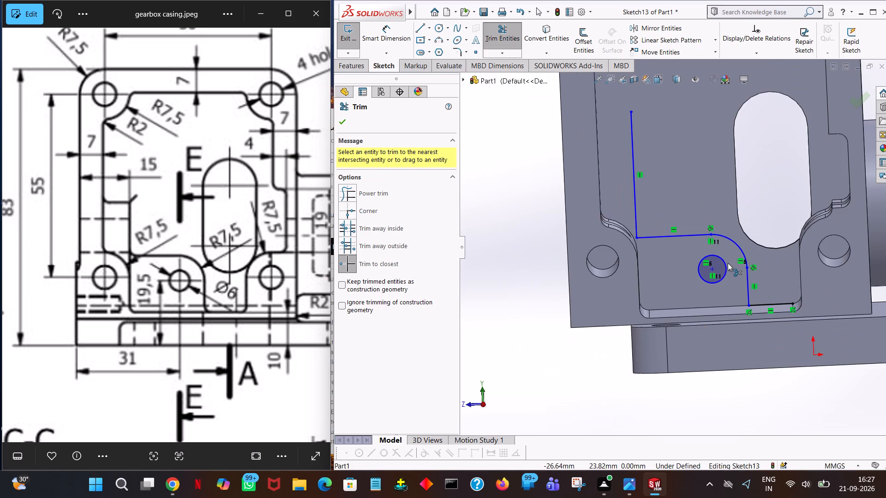
{"action": "scroll", "coordinate": [728, 263], "scroll_direction": "up", "scroll_amount": 2, "text": "ctrl"}
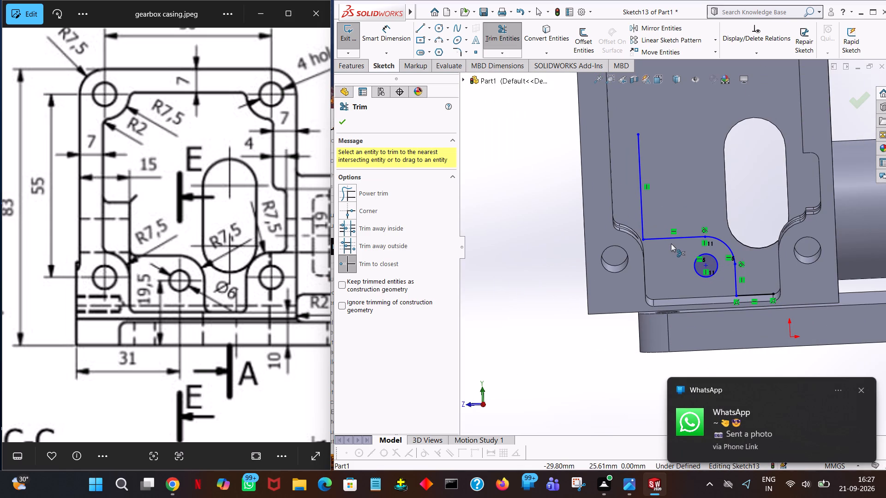
{"action": "left_click", "coordinate": [857, 389]}
{"action": "left_click_drag", "start_coordinate": [268, 283], "coordinate": [0, 284]}
{"action": "left_click_drag", "start_coordinate": [214, 331], "coordinate": [0, 331]}
{"action": "left_click_drag", "start_coordinate": [244, 329], "coordinate": [147, 334]}
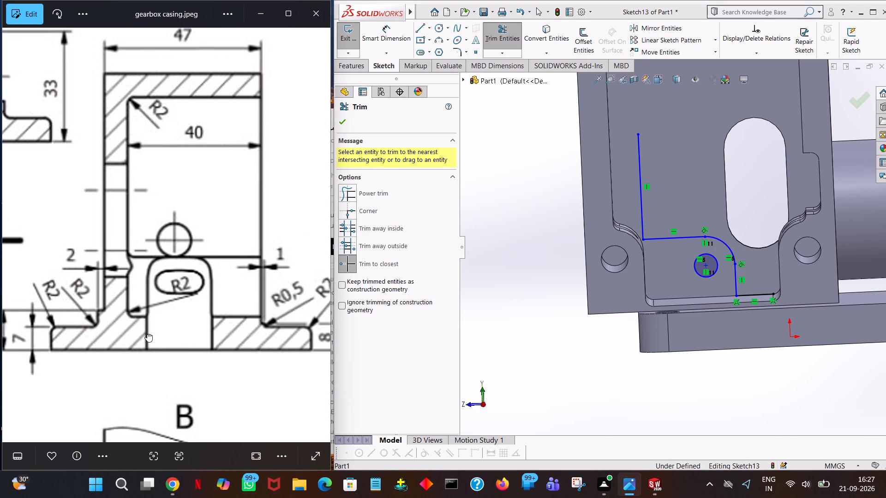
{"action": "left_click_drag", "start_coordinate": [147, 334], "coordinate": [6, 299]}
{"action": "left_click_drag", "start_coordinate": [232, 336], "coordinate": [0, 308]}
{"action": "left_click_drag", "start_coordinate": [128, 331], "coordinate": [92, 218]}
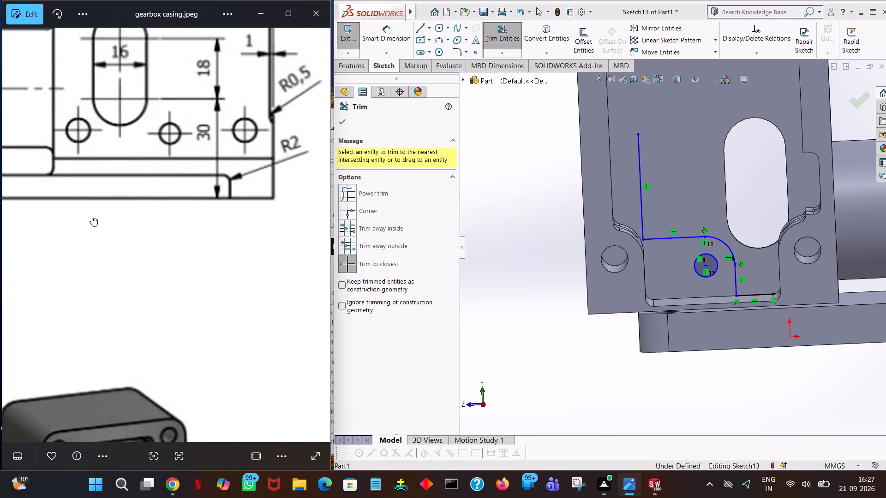
{"action": "left_click_drag", "start_coordinate": [92, 218], "coordinate": [97, 115]}
{"action": "left_click_drag", "start_coordinate": [107, 340], "coordinate": [122, 250]}
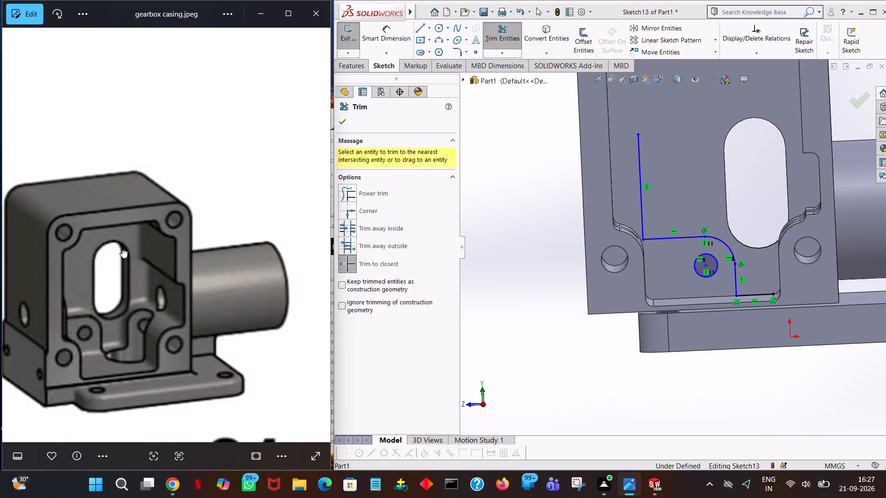
{"action": "left_click_drag", "start_coordinate": [122, 250], "coordinate": [172, 253]}
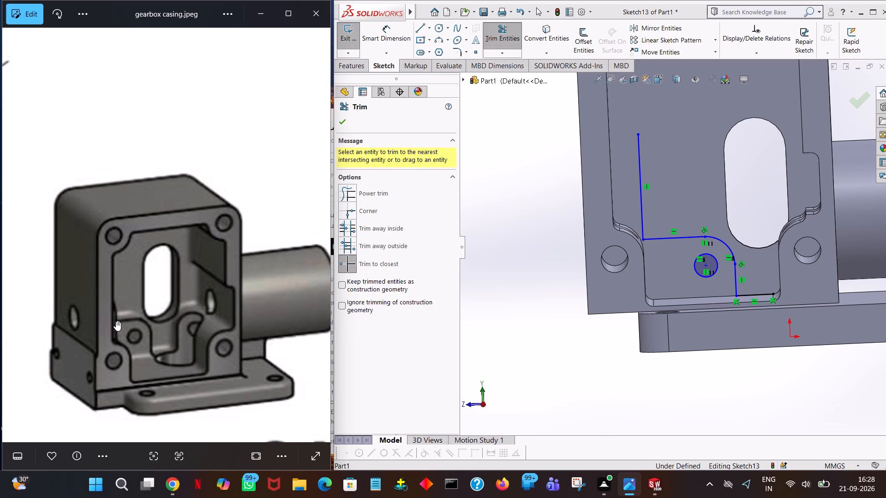
{"action": "left_click_drag", "start_coordinate": [93, 298], "coordinate": [214, 287]}
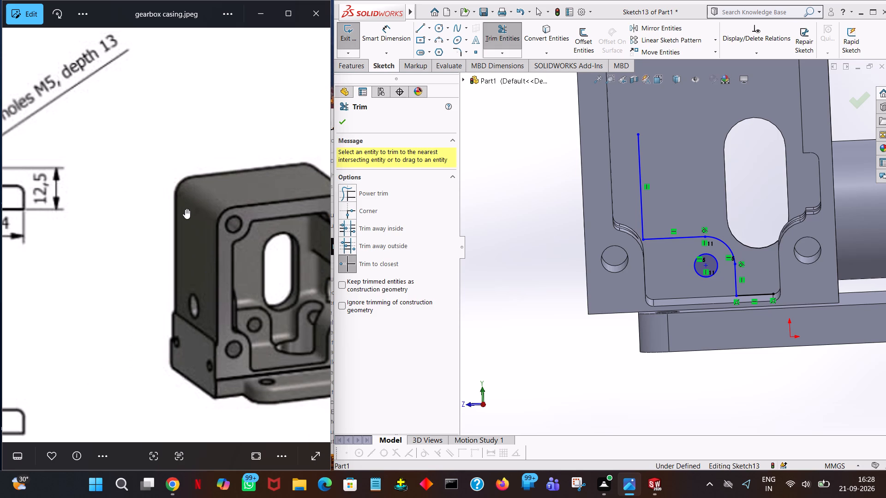
{"action": "scroll", "coordinate": [185, 209], "scroll_direction": "up", "scroll_amount": 1}
{"action": "scroll", "coordinate": [185, 209], "scroll_direction": "down", "scroll_amount": 12, "text": "ctrl"}
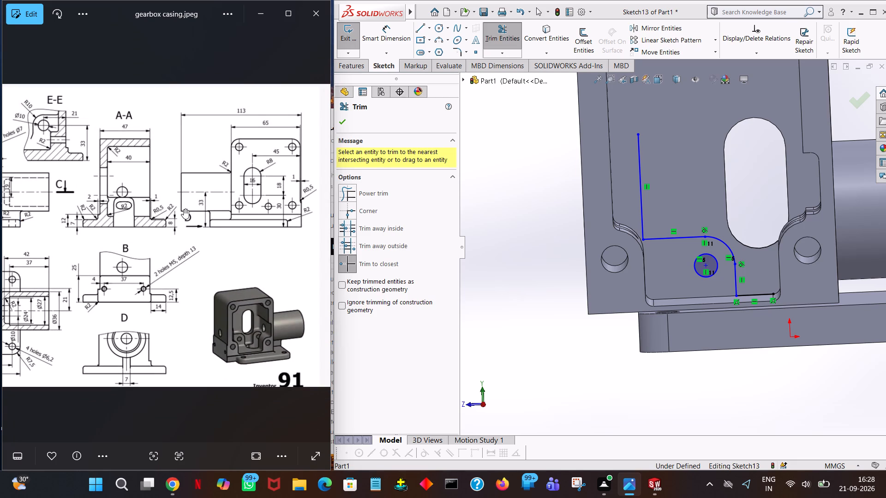
{"action": "left_click_drag", "start_coordinate": [179, 210], "coordinate": [280, 222]}
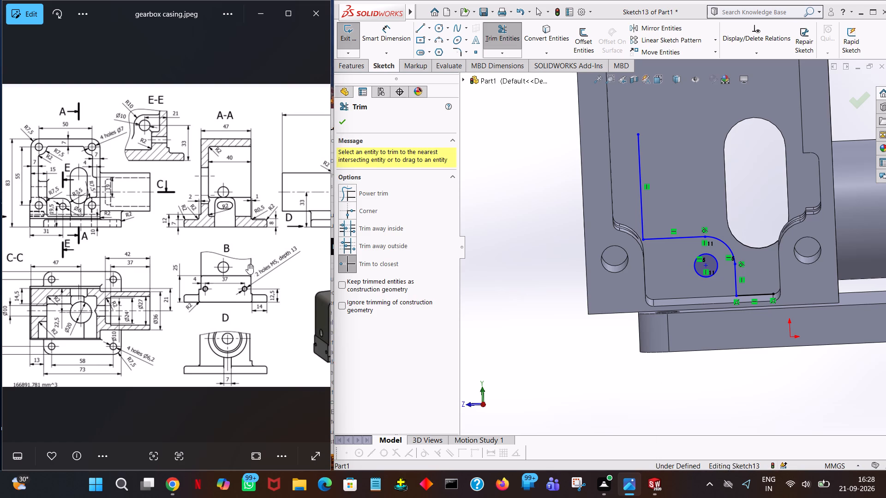
{"action": "left_click_drag", "start_coordinate": [226, 267], "coordinate": [0, 267]}
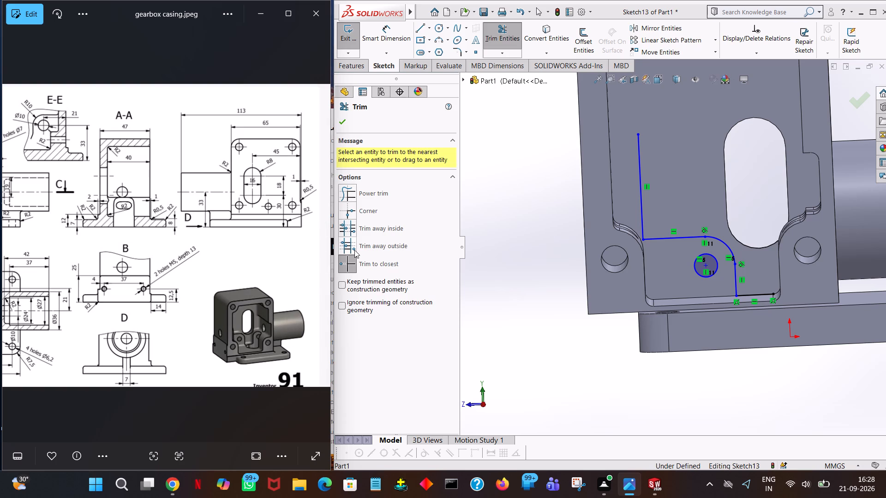
Compare the model's cavity interior with the drawing's section views and pictorial view around the boss.
{"action": "middle_click_drag", "start_coordinate": [715, 358], "coordinate": [715, 358]}
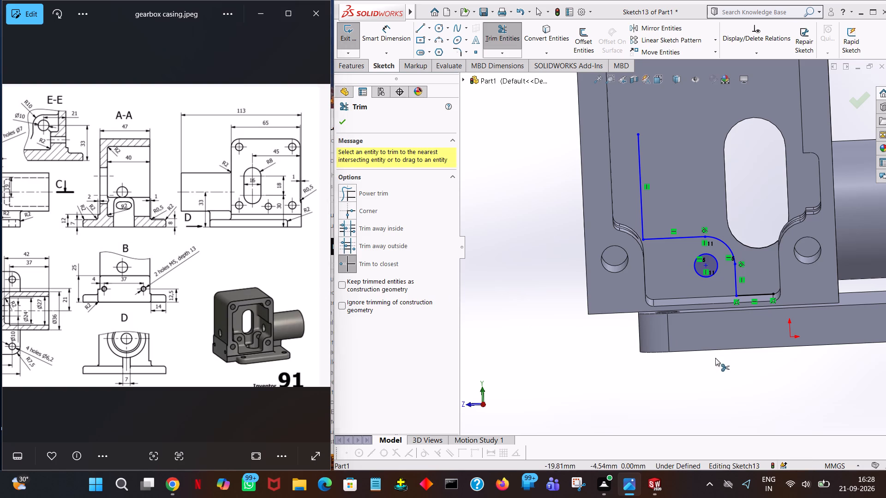
{"action": "middle_click_drag", "start_coordinate": [715, 358], "coordinate": [749, 400]}
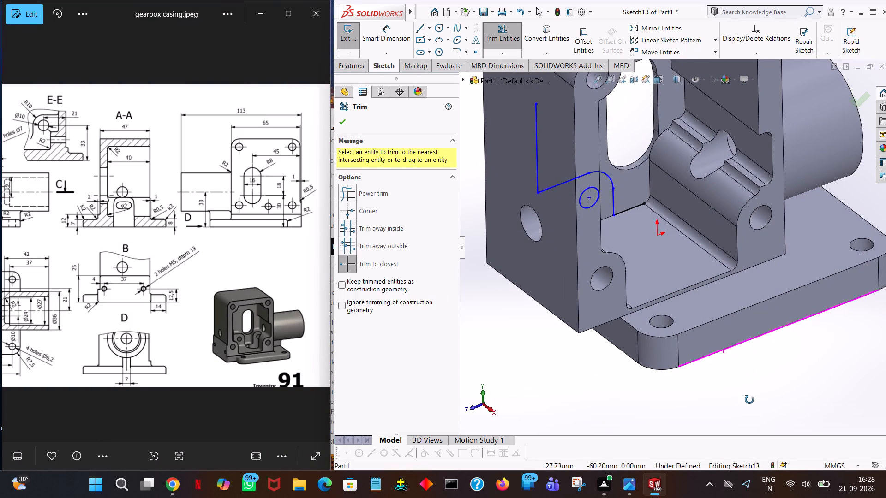
{"action": "middle_click_drag", "start_coordinate": [749, 400], "coordinate": [726, 370]}
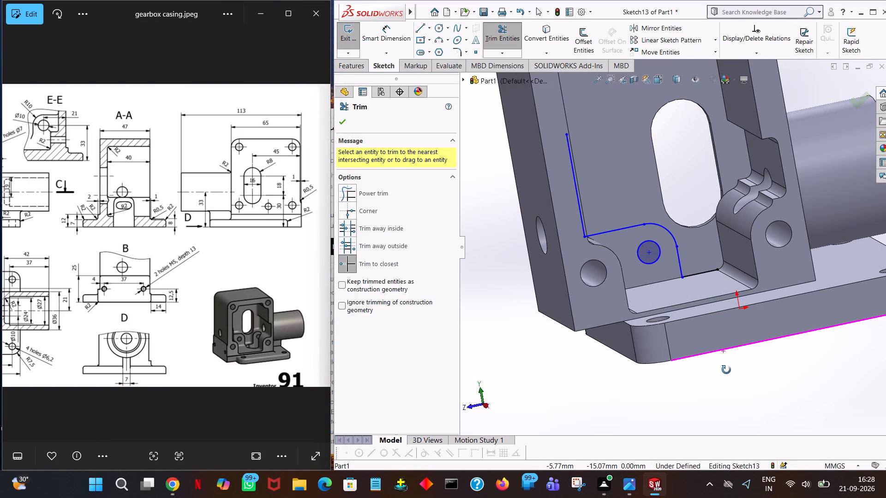
{"action": "middle_click_drag", "start_coordinate": [726, 370], "coordinate": [727, 370]}
{"action": "left_click_drag", "start_coordinate": [40, 304], "coordinate": [117, 313]}
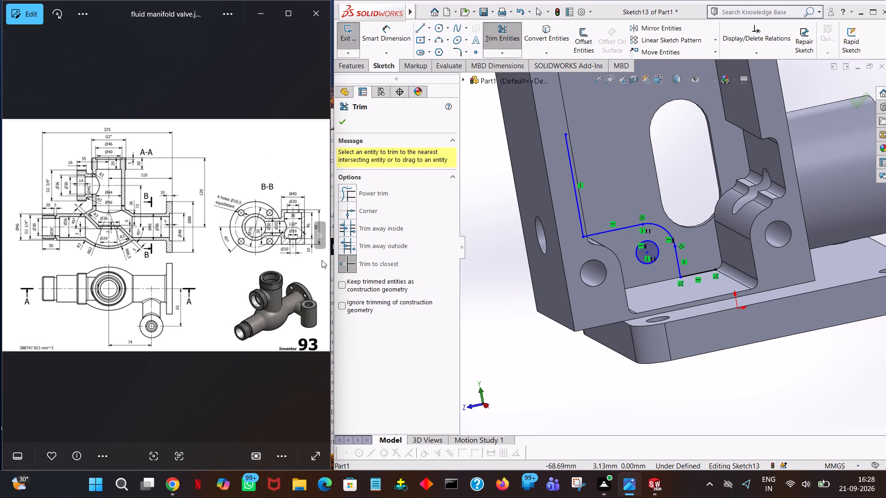
{"action": "left_click", "coordinate": [320, 237]}
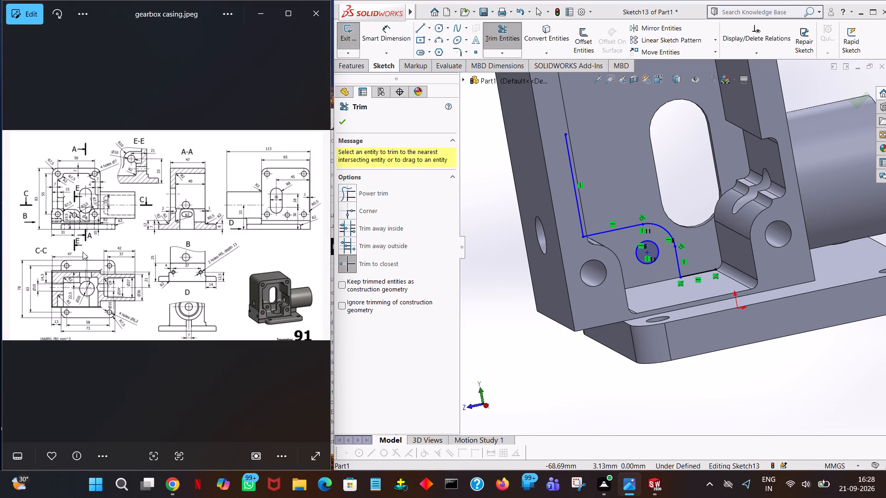
{"action": "scroll", "coordinate": [97, 228], "scroll_direction": "up", "scroll_amount": 6, "text": "ctrl"}
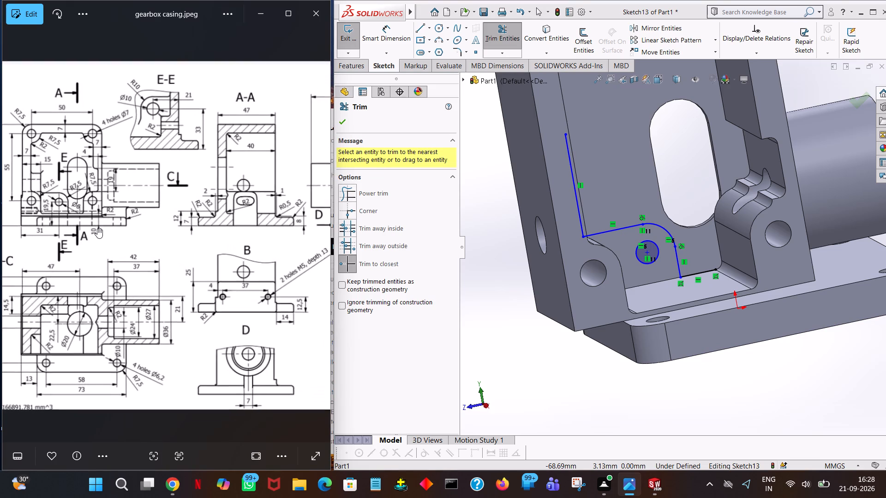
{"action": "scroll", "coordinate": [97, 228], "scroll_direction": "down", "scroll_amount": 6, "text": "ctrl"}
{"action": "scroll", "coordinate": [296, 344], "scroll_direction": "up", "scroll_amount": 2, "text": "ctrl"}
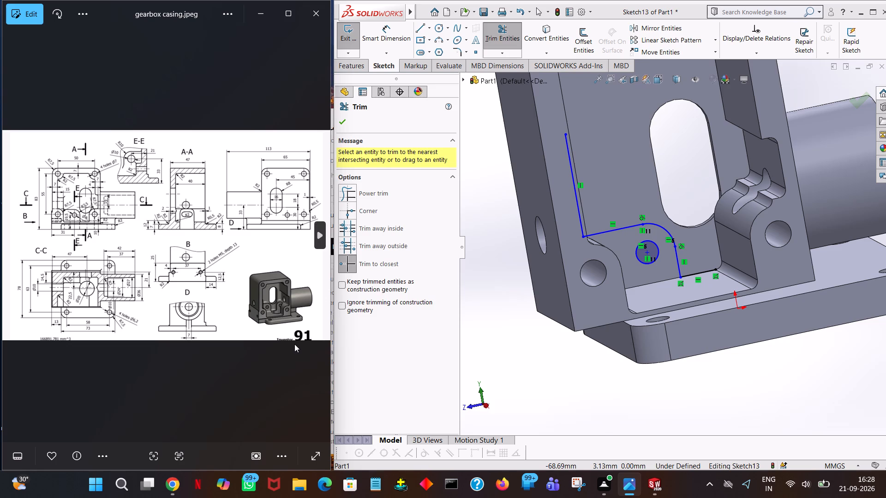
{"action": "scroll", "coordinate": [294, 344], "scroll_direction": "up", "scroll_amount": 5, "text": "ctrl"}
{"action": "scroll", "coordinate": [255, 326], "scroll_direction": "up", "scroll_amount": 7, "text": "ctrl"}
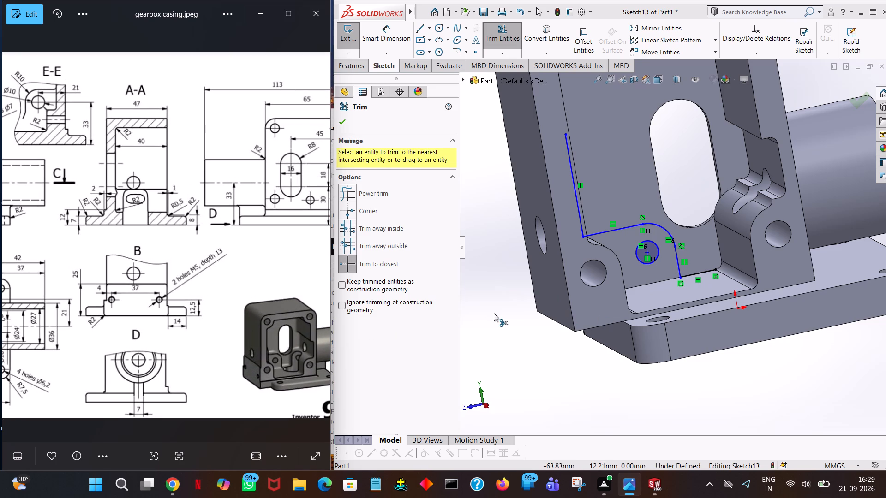
Trim away the vertical line above the boss contour's upper horizontal line.
{"action": "left_click", "coordinate": [548, 340]}
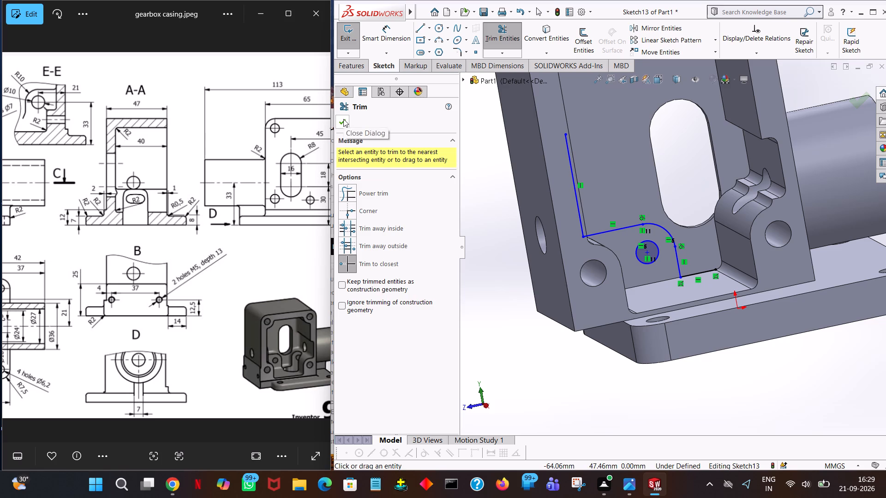
{"action": "left_click", "coordinate": [575, 178]}
Sketch a vertical line about 14 mm down from the horizontal line's left end, continuing into a 2 mm tangent arc along the cavity corner.
{"action": "key", "text": "space"}
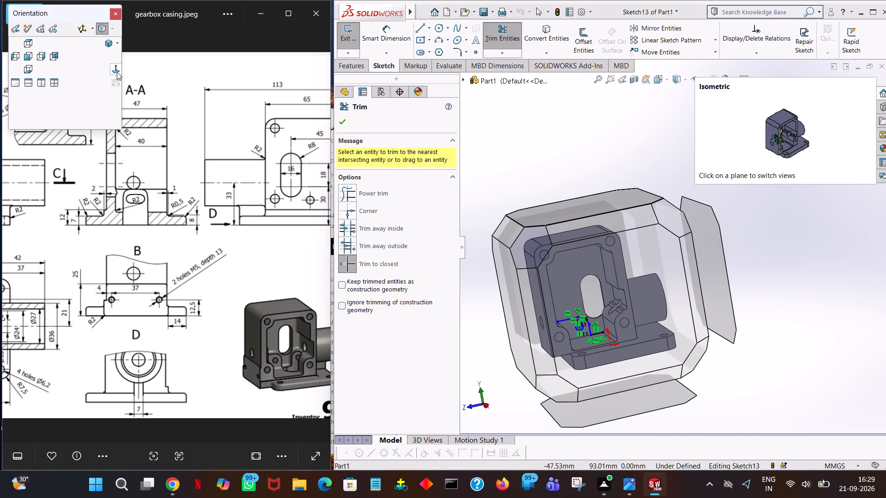
{"action": "left_click", "coordinate": [117, 72]}
{"action": "left_click", "coordinate": [419, 27]}
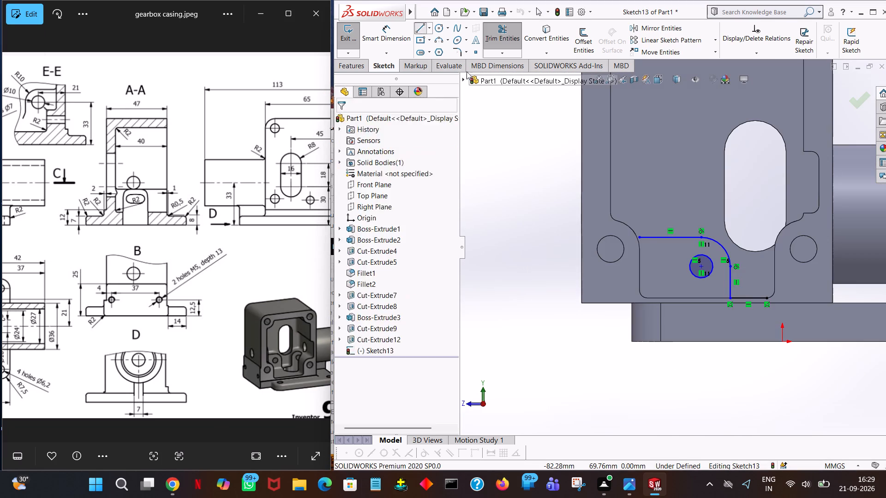
{"action": "left_click", "coordinate": [639, 237]}
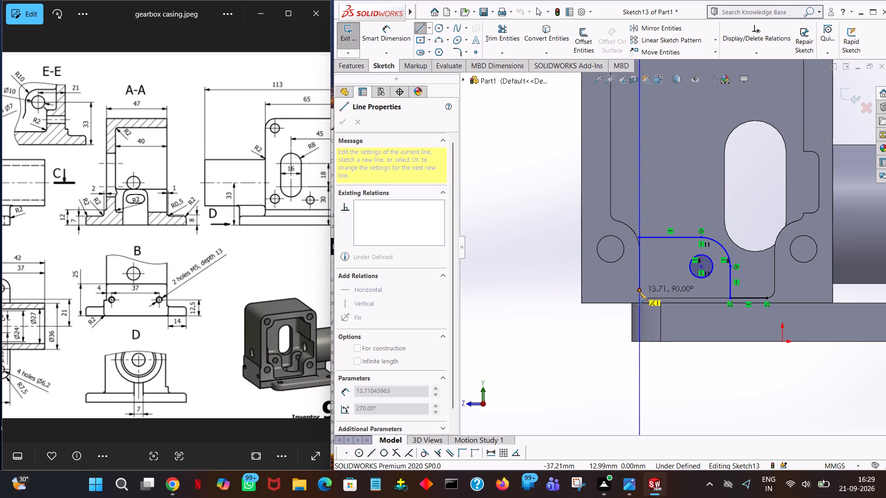
{"action": "left_click", "coordinate": [639, 290]}
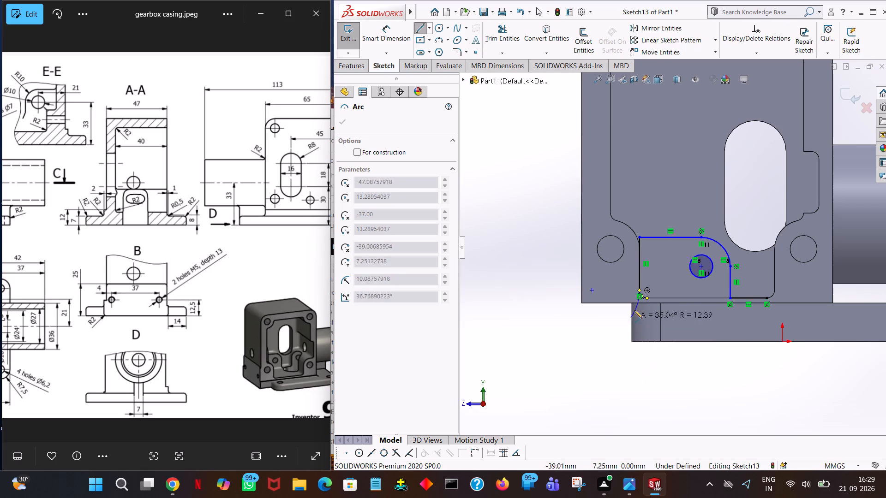
{"action": "scroll", "coordinate": [653, 294], "scroll_direction": "down", "scroll_amount": 1, "text": "ctrl"}
{"action": "left_click", "coordinate": [647, 296]}
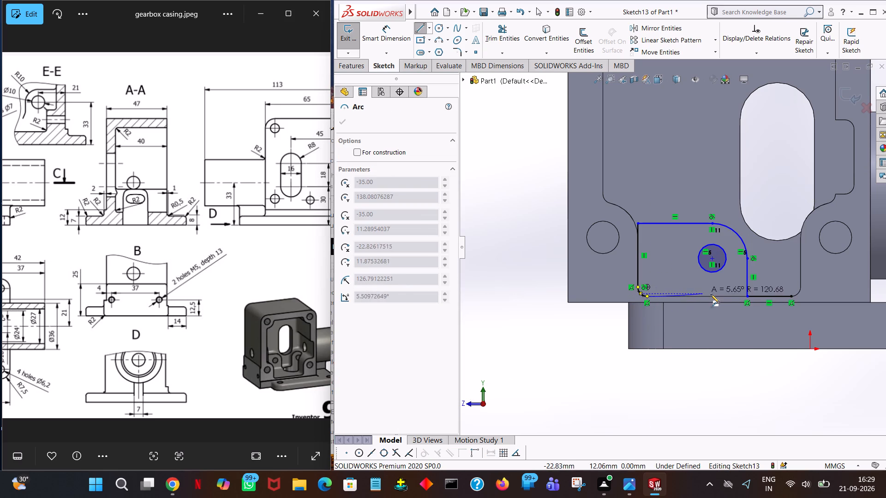
Sketch a 21.5 mm horizontal line along the cavity floor from the corner arc to the contour's right vertical line.
{"action": "left_click", "coordinate": [748, 296]}
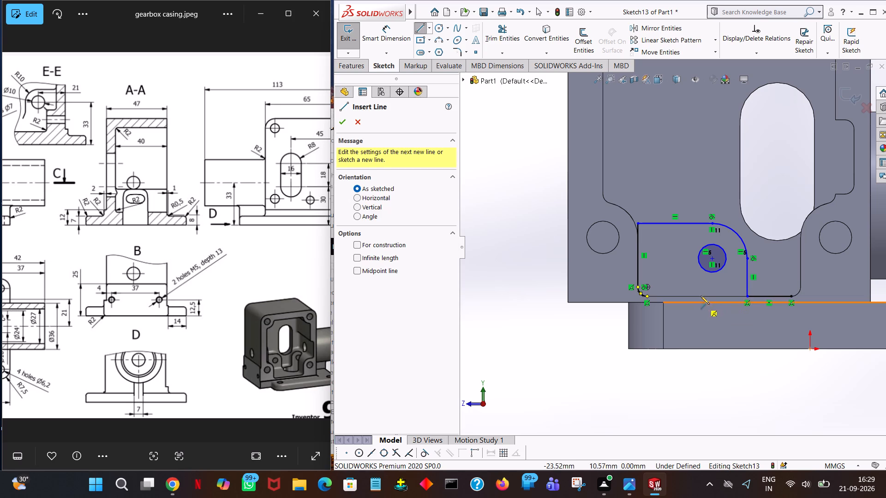
{"action": "left_click", "coordinate": [647, 296]}
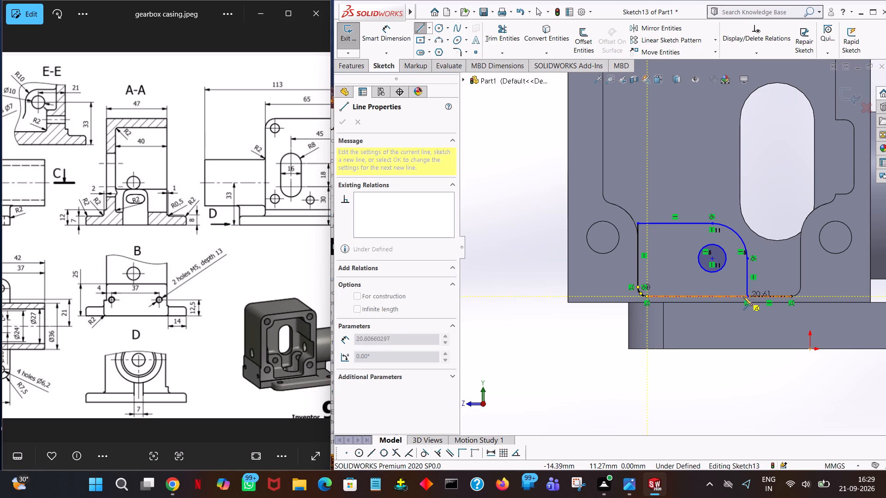
{"action": "left_click", "coordinate": [747, 296]}
{"action": "right_click", "coordinate": [747, 296]}
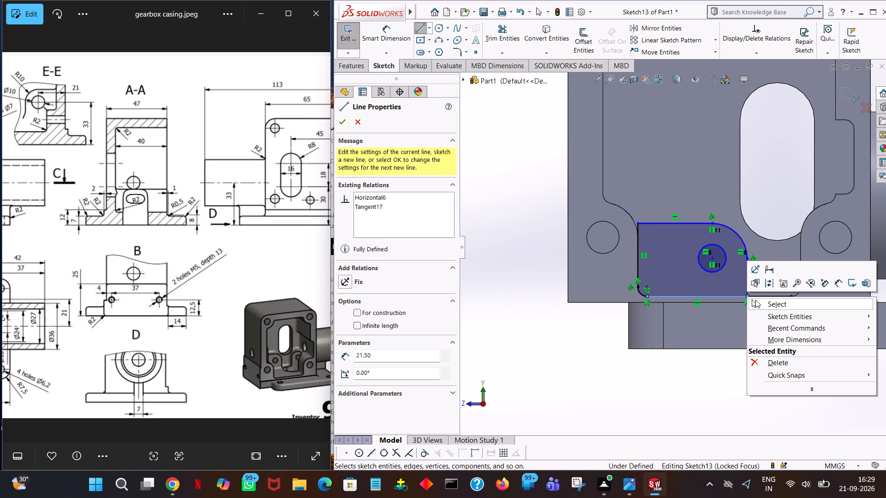
{"action": "left_click", "coordinate": [755, 300]}
Trim the leftover bottom line extending beyond the contour's right vertical line.
{"action": "double_click", "coordinate": [498, 39]}
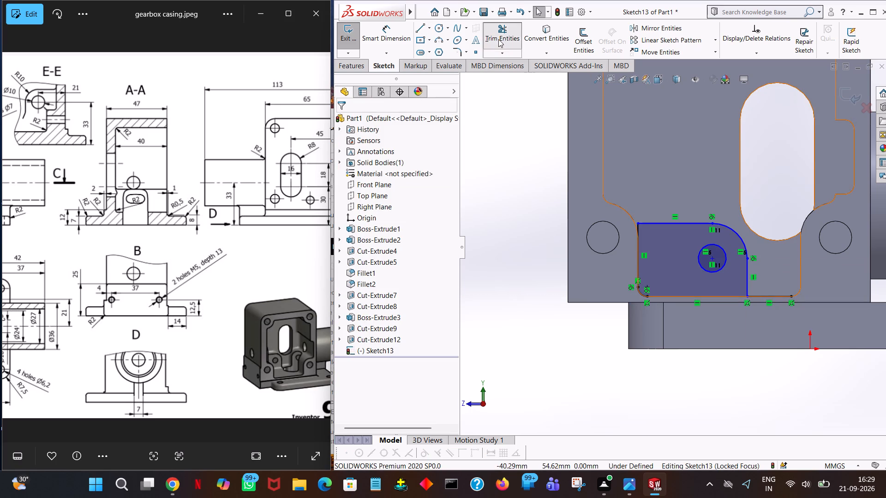
{"action": "left_click", "coordinate": [783, 292]}
{"action": "left_click", "coordinate": [785, 295]}
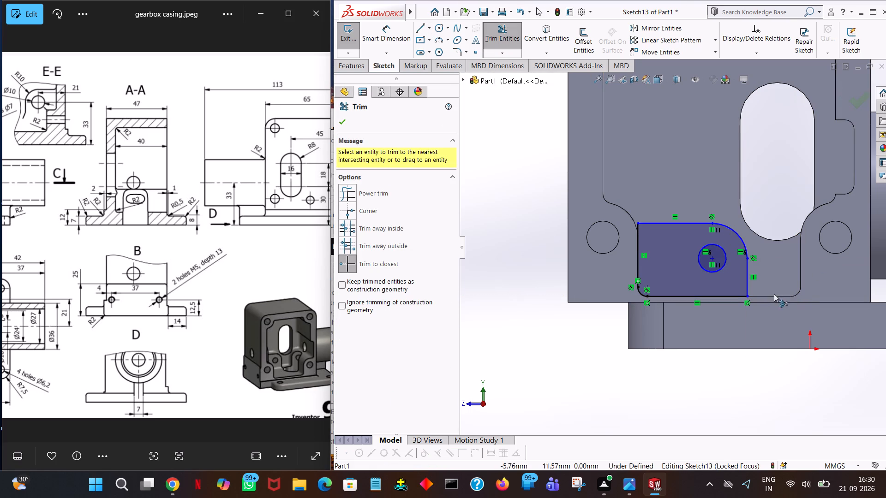
{"action": "left_click", "coordinate": [342, 120]}
Extrude the closed boss contour around the Ø6 hole as a blind 5 mm boss, merged with the casing.
{"action": "left_click", "coordinate": [346, 65]}
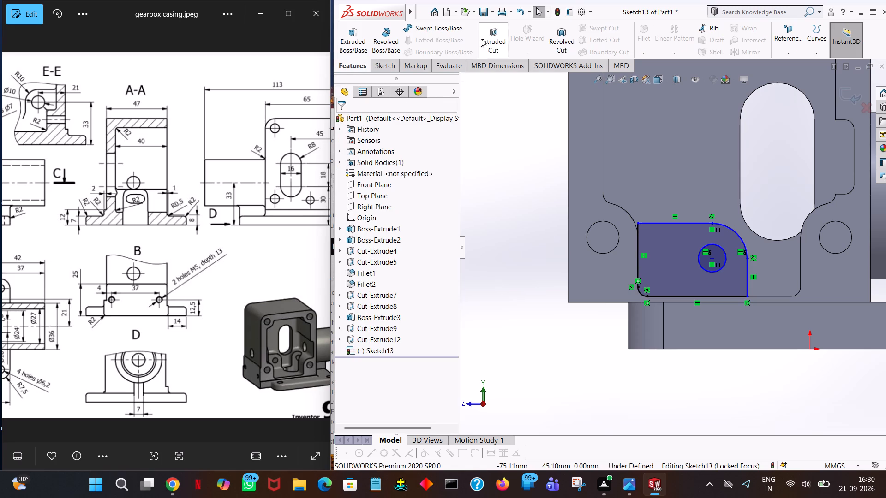
{"action": "left_click", "coordinate": [353, 33]}
{"action": "middle_click_drag", "start_coordinate": [701, 152], "coordinate": [699, 180]}
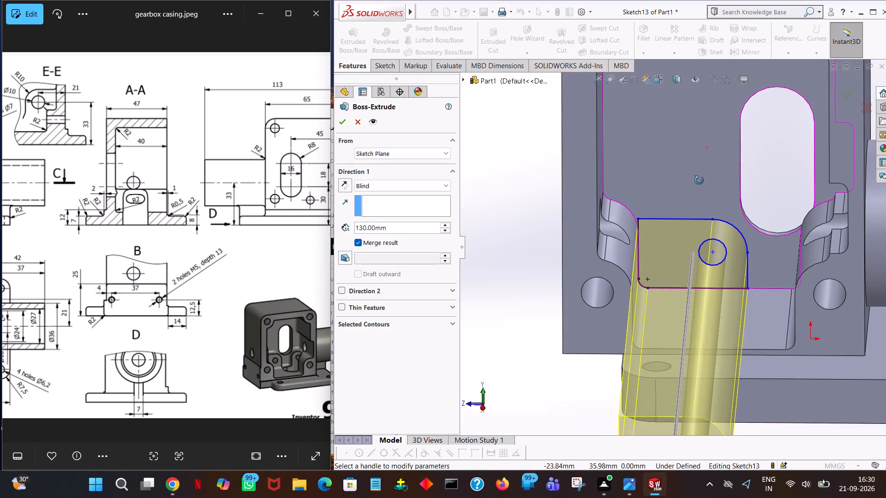
{"action": "middle_click_drag", "start_coordinate": [699, 180], "coordinate": [698, 181]}
{"action": "double_click", "coordinate": [415, 228]}
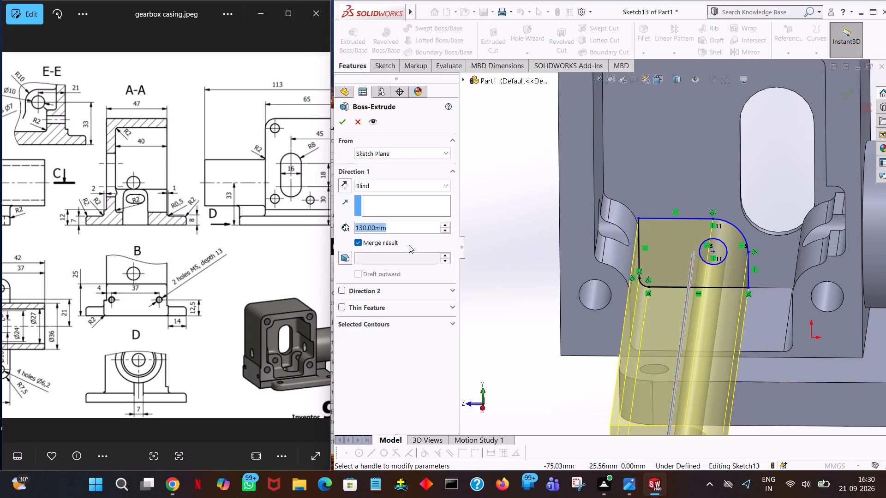
{"action": "key", "text": "5"}
{"action": "left_click", "coordinate": [529, 218]}
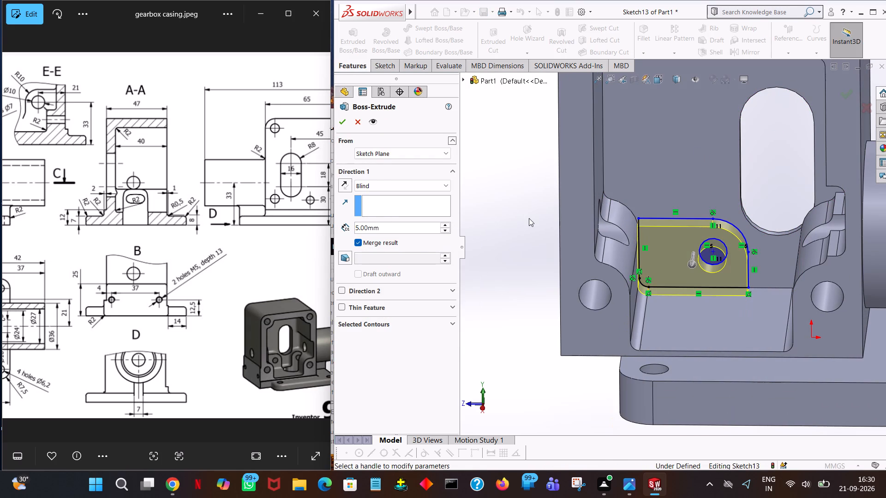
{"action": "middle_click_drag", "start_coordinate": [530, 218], "coordinate": [528, 199]}
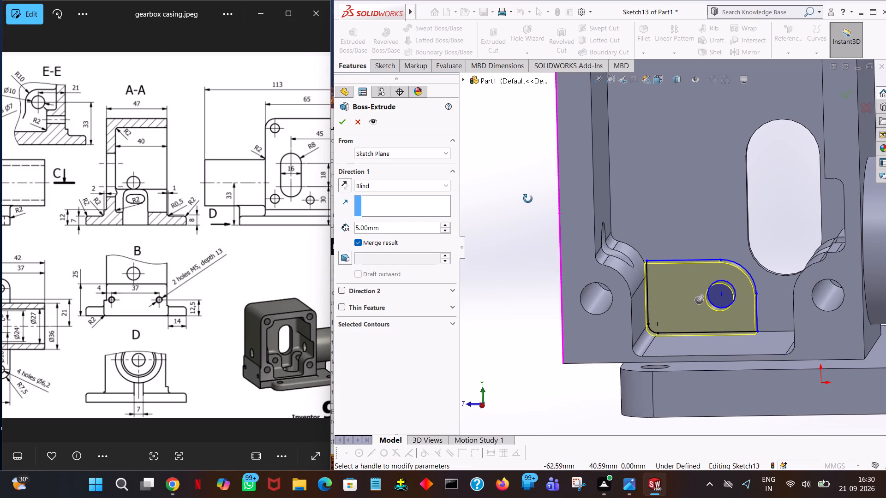
{"action": "middle_click_drag", "start_coordinate": [528, 199], "coordinate": [531, 198]}
{"action": "left_click", "coordinate": [339, 122]}
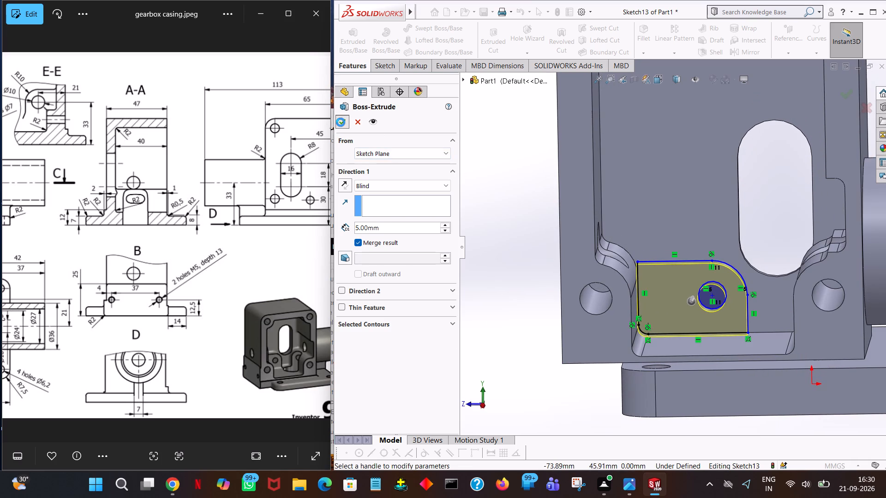
Inspect the new boss around the Ø6 hole inside the casing cavity from an angled view and at full size.
{"action": "left_click", "coordinate": [507, 184]}
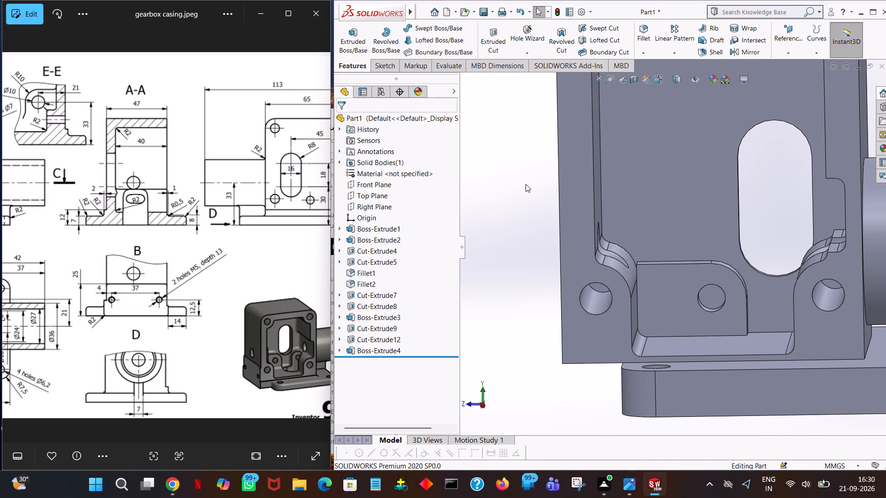
{"action": "middle_click_drag", "start_coordinate": [528, 185], "coordinate": [526, 187]}
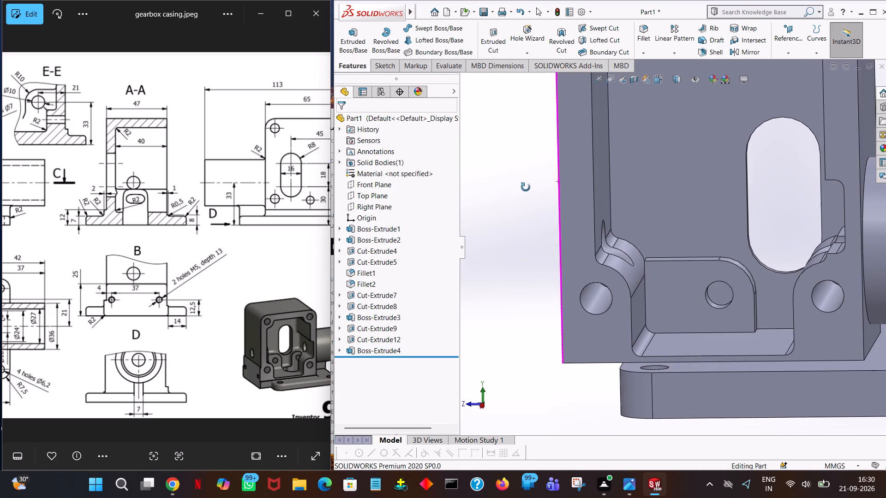
{"action": "middle_click_drag", "start_coordinate": [526, 187], "coordinate": [551, 195]}
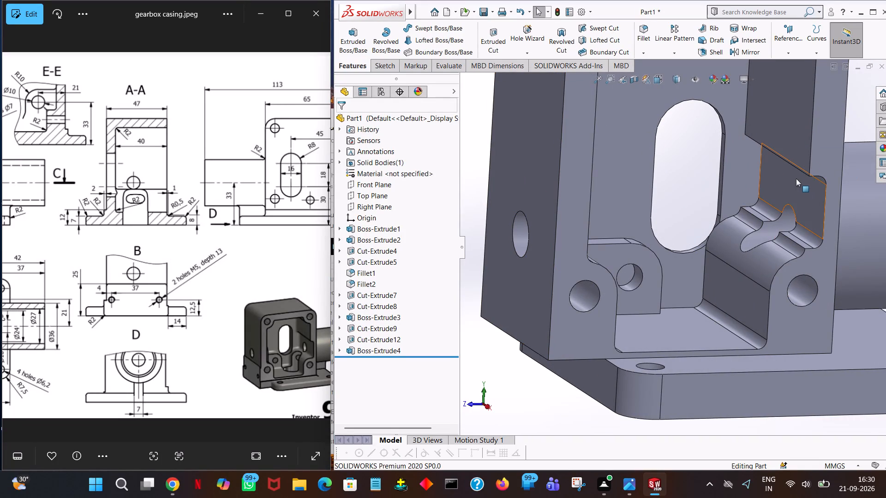
{"action": "scroll", "coordinate": [796, 178], "scroll_direction": "down", "scroll_amount": 5, "text": "ctrl"}
{"action": "scroll", "coordinate": [796, 178], "scroll_direction": "up", "scroll_amount": 10, "text": "ctrl"}
{"action": "scroll", "coordinate": [796, 178], "scroll_direction": "down", "scroll_amount": 1, "text": "ctrl"}
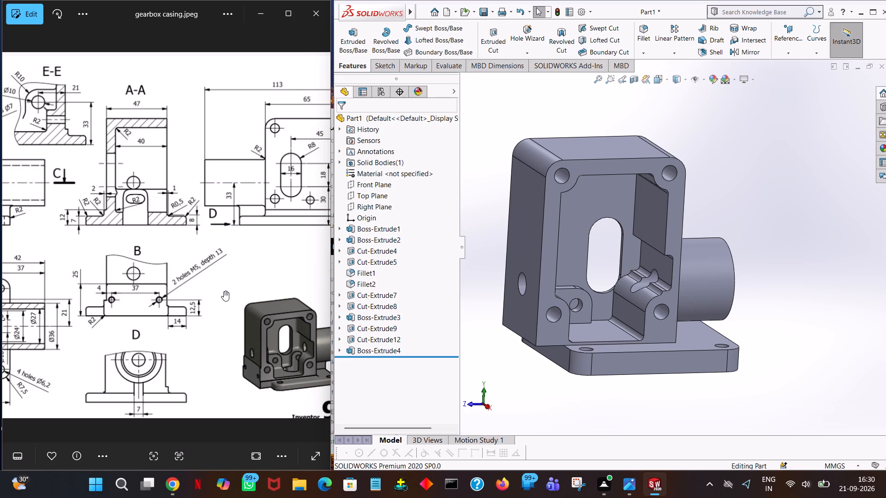
Examine the reference drawing's section views and views B and D against the casing model to find the remaining features.
{"action": "left_click_drag", "start_coordinate": [182, 306], "coordinate": [174, 302]}
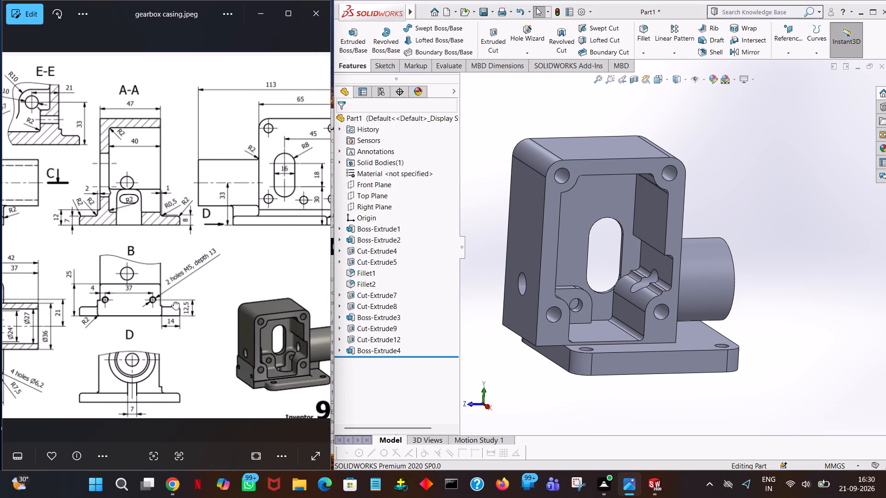
{"action": "left_click_drag", "start_coordinate": [174, 302], "coordinate": [138, 301]}
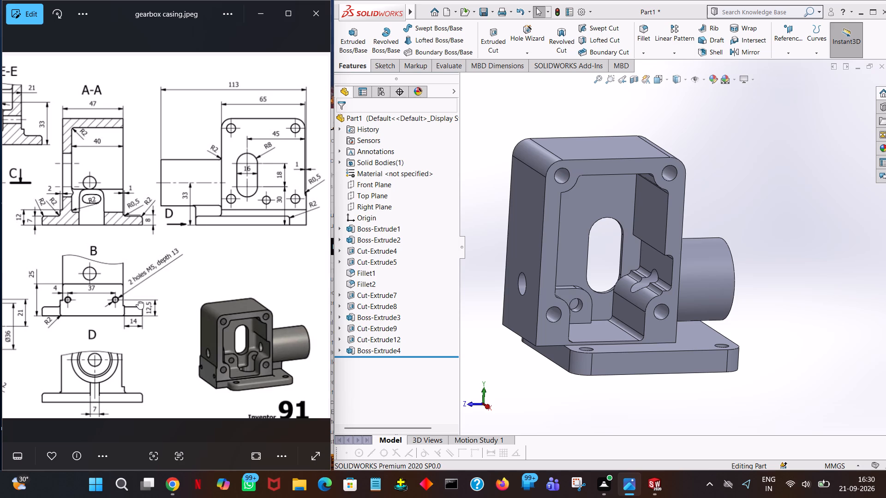
{"action": "left_click_drag", "start_coordinate": [138, 301], "coordinate": [264, 289]}
{"action": "left_click_drag", "start_coordinate": [124, 267], "coordinate": [226, 279]}
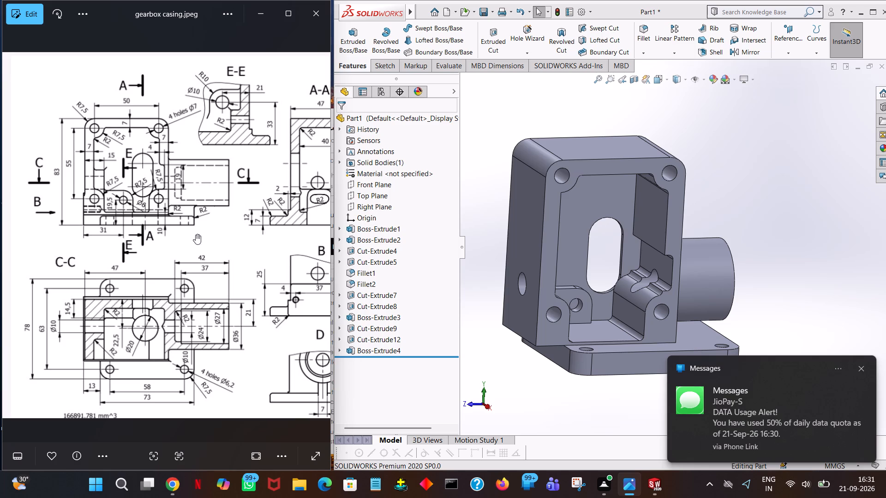
{"action": "left_click_drag", "start_coordinate": [230, 160], "coordinate": [209, 176]}
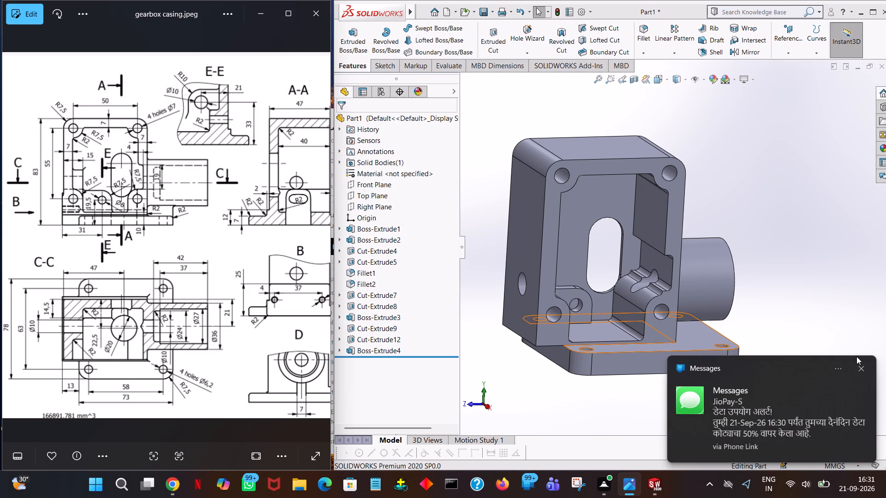
{"action": "left_click", "coordinate": [862, 372]}
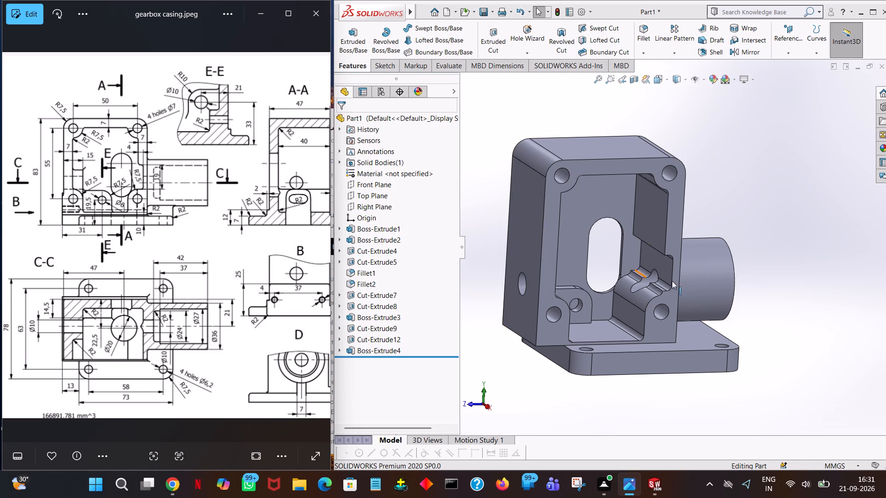
{"action": "middle_click_drag", "start_coordinate": [779, 331], "coordinate": [682, 338]}
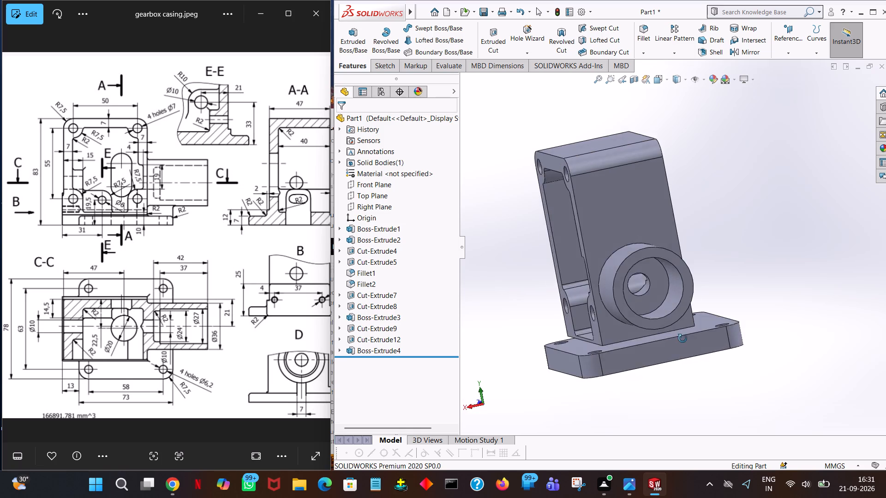
{"action": "middle_click_drag", "start_coordinate": [682, 338], "coordinate": [773, 320]}
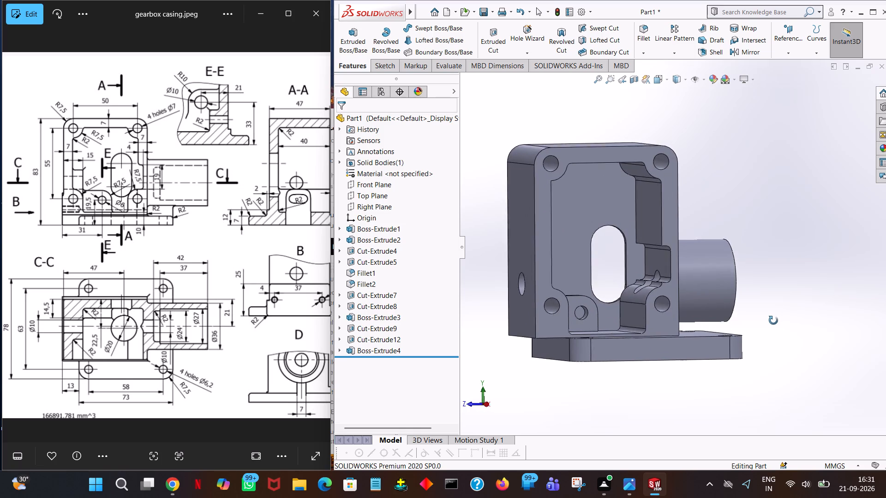
{"action": "middle_click_drag", "start_coordinate": [773, 320], "coordinate": [765, 323]}
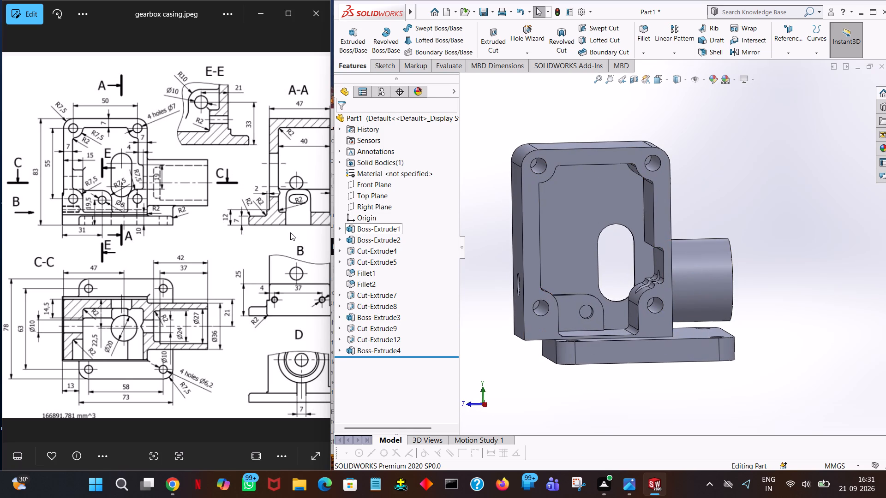
{"action": "left_click_drag", "start_coordinate": [258, 249], "coordinate": [41, 274]}
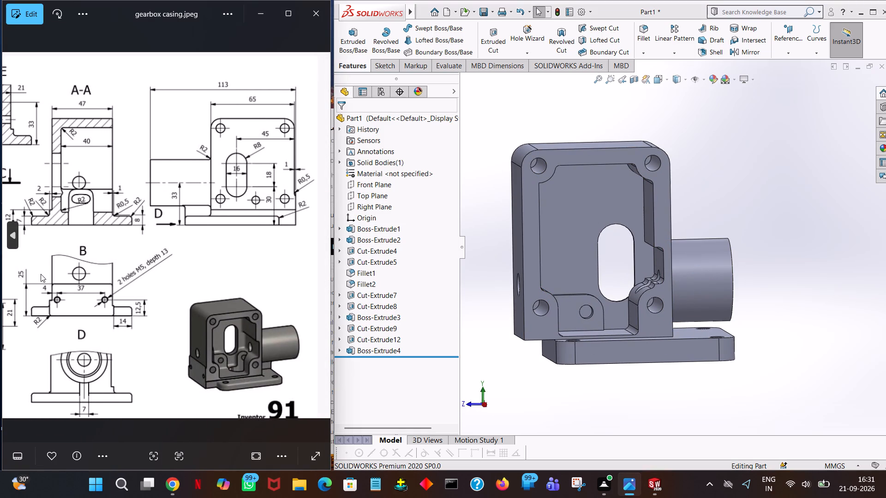
{"action": "left_click_drag", "start_coordinate": [41, 274], "coordinate": [54, 274]}
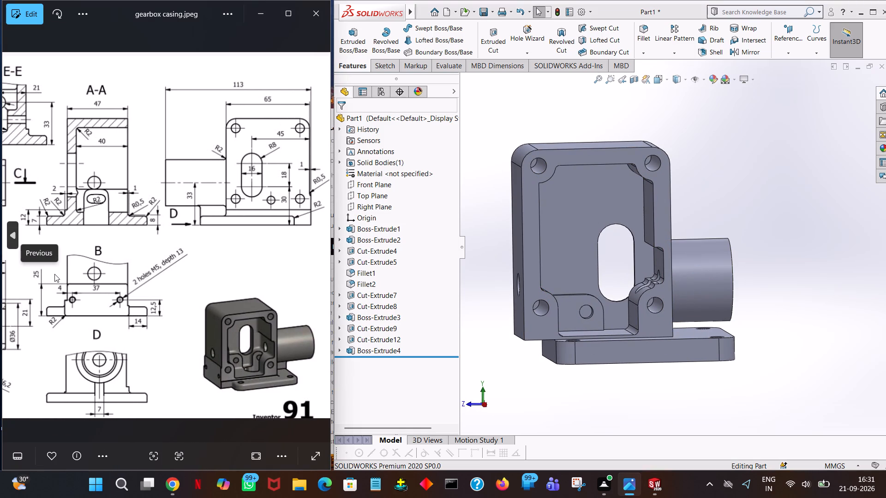
{"action": "left_click_drag", "start_coordinate": [54, 274], "coordinate": [226, 235]}
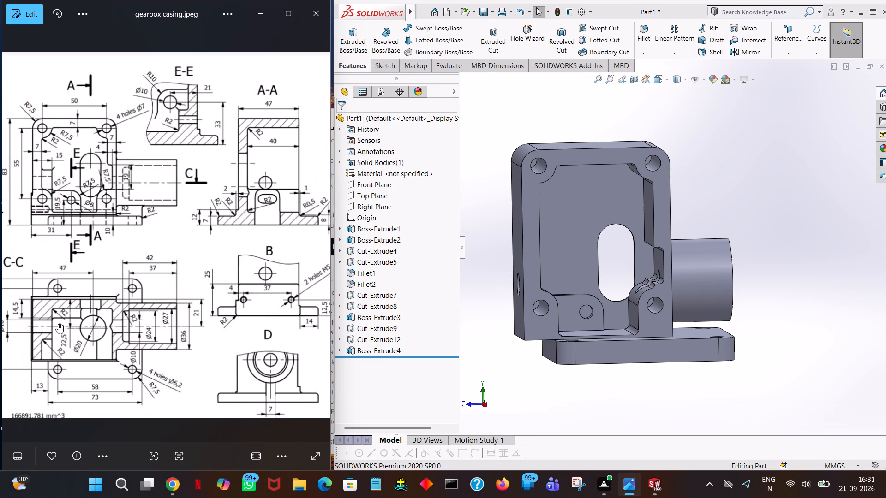
{"action": "left_click_drag", "start_coordinate": [63, 325], "coordinate": [172, 316]}
{"action": "left_click_drag", "start_coordinate": [206, 352], "coordinate": [151, 360]}
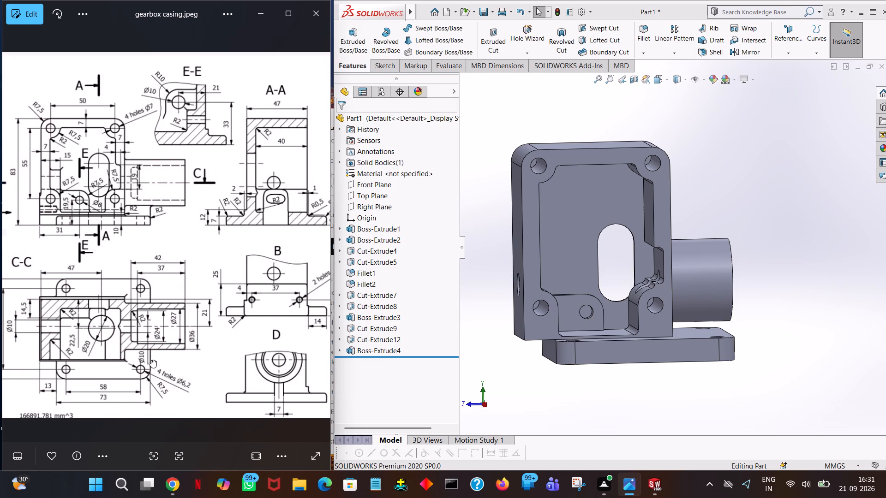
{"action": "left_click_drag", "start_coordinate": [151, 360], "coordinate": [2, 326]}
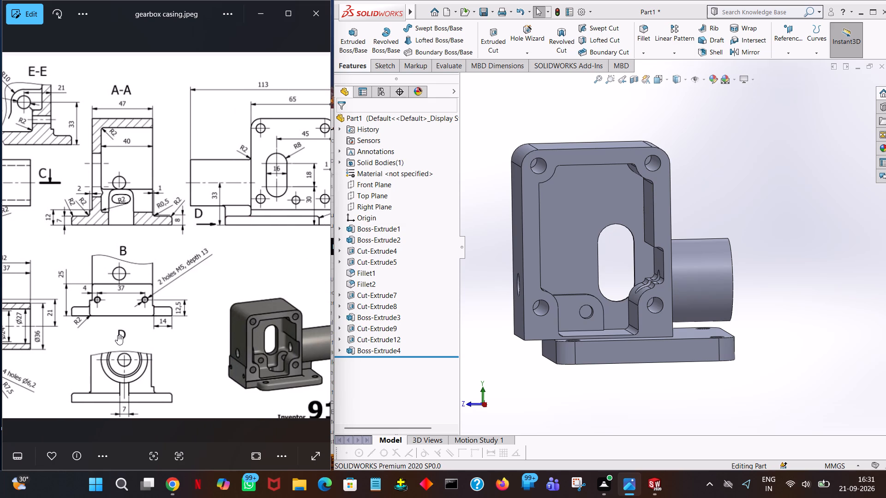
{"action": "left_click_drag", "start_coordinate": [109, 301], "coordinate": [267, 316]}
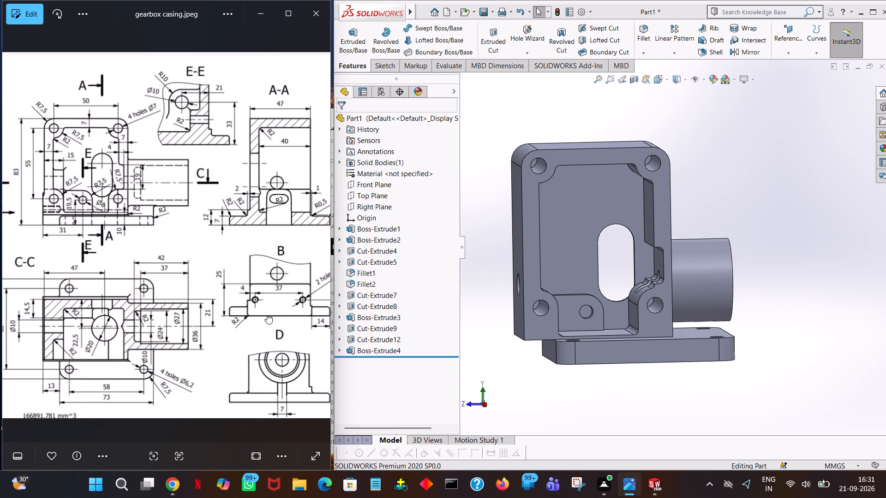
{"action": "left_click_drag", "start_coordinate": [267, 316], "coordinate": [262, 316]}
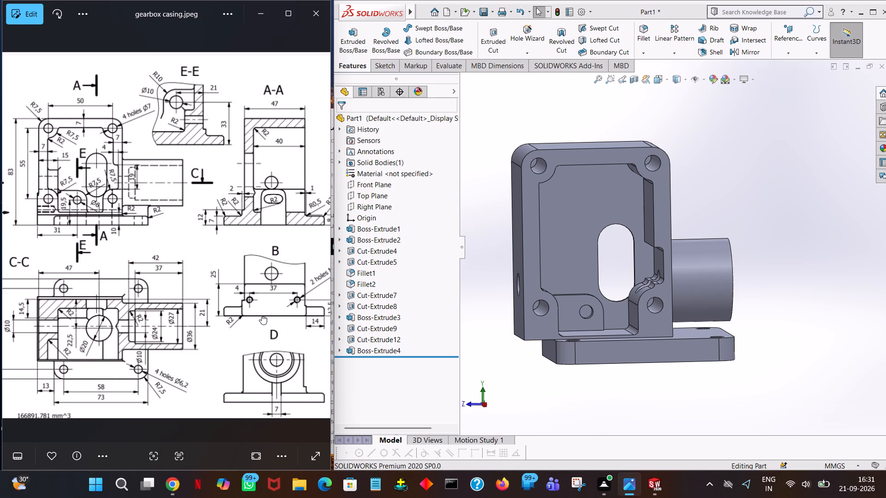
{"action": "left_click_drag", "start_coordinate": [262, 316], "coordinate": [216, 309]}
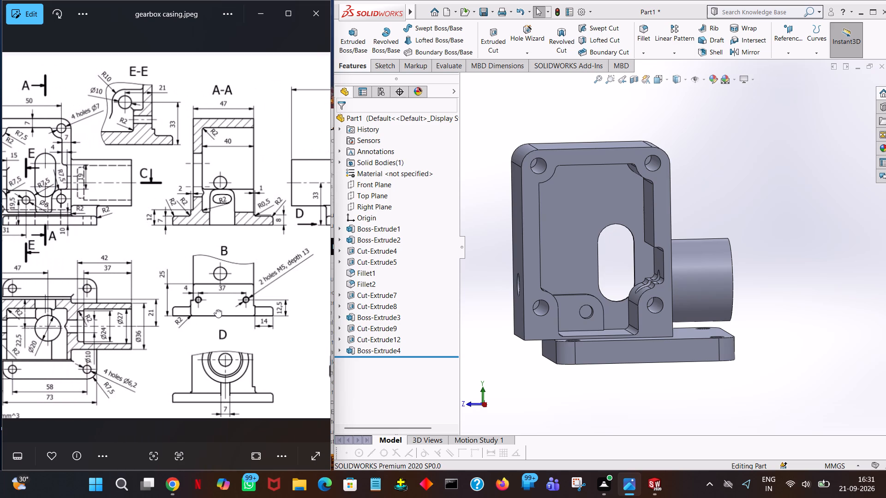
{"action": "left_click_drag", "start_coordinate": [216, 309], "coordinate": [160, 315]}
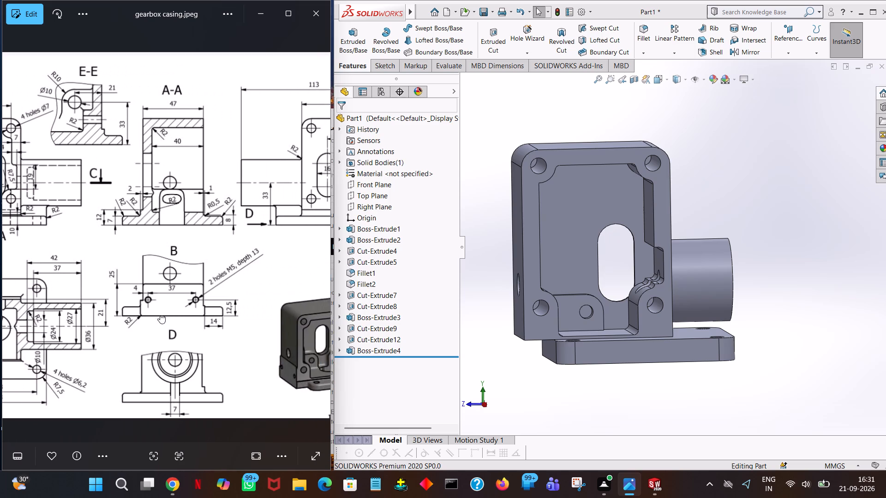
{"action": "left_click_drag", "start_coordinate": [160, 315], "coordinate": [210, 319]}
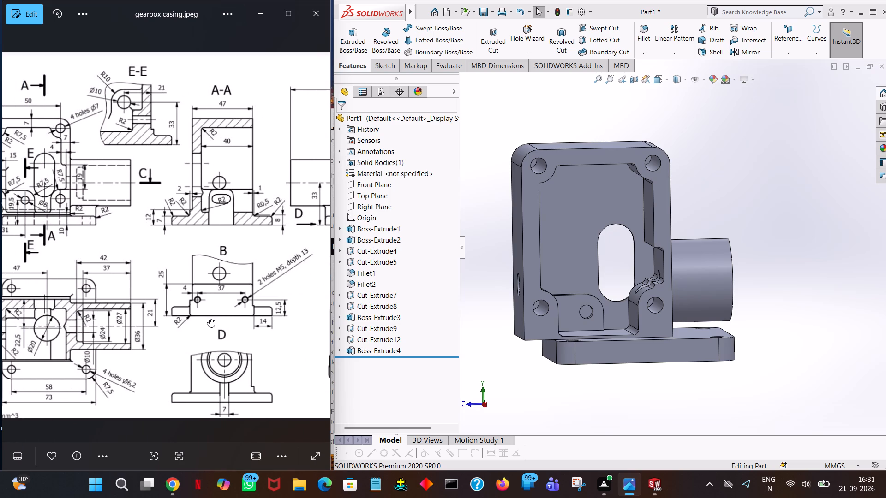
{"action": "left_click_drag", "start_coordinate": [210, 319], "coordinate": [123, 334]}
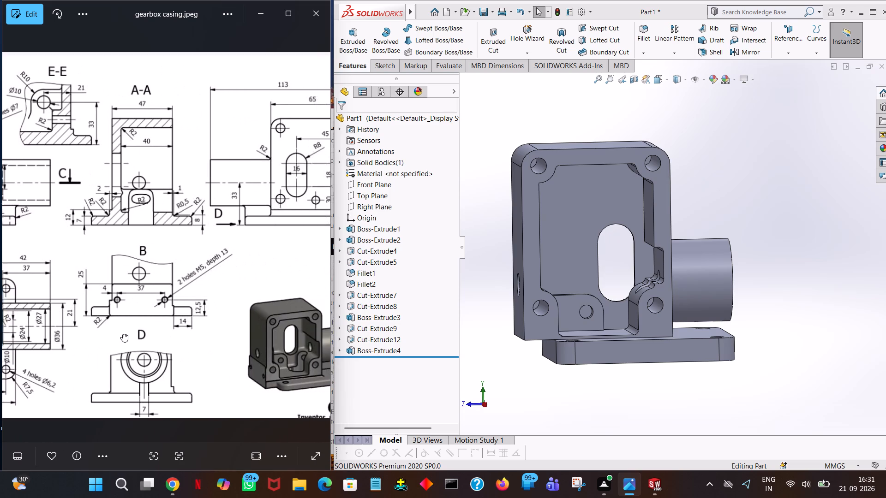
{"action": "left_click_drag", "start_coordinate": [123, 334], "coordinate": [100, 333]}
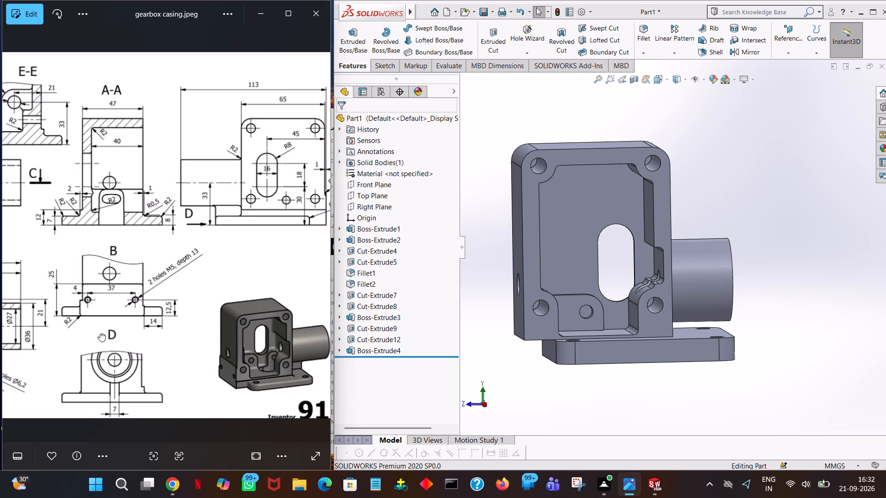
{"action": "left_click_drag", "start_coordinate": [100, 333], "coordinate": [268, 341]}
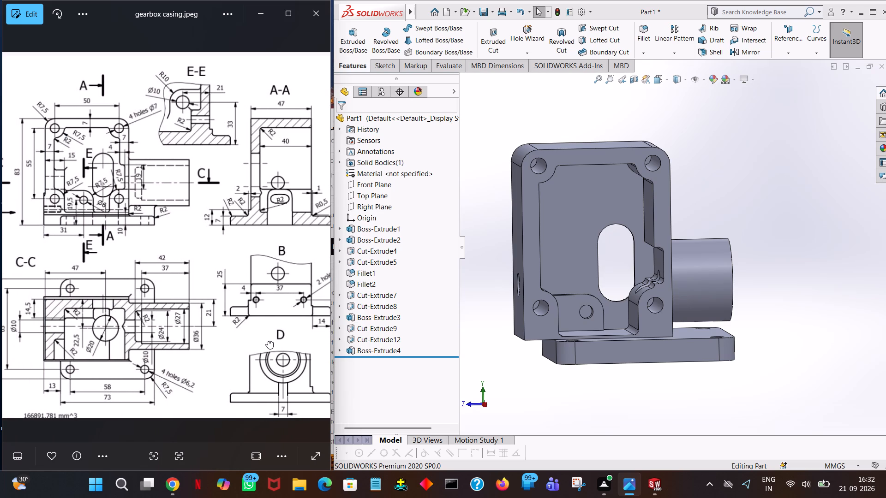
{"action": "left_click_drag", "start_coordinate": [268, 341], "coordinate": [56, 324]}
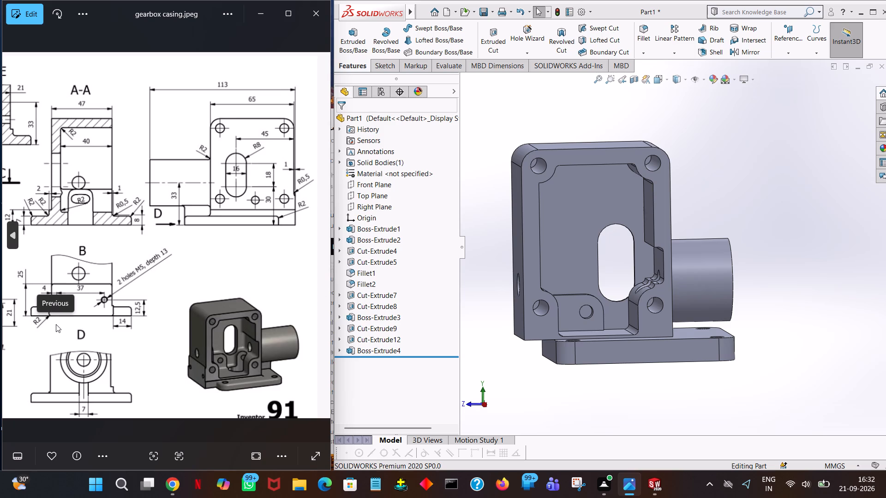
{"action": "left_click_drag", "start_coordinate": [56, 324], "coordinate": [59, 324]}
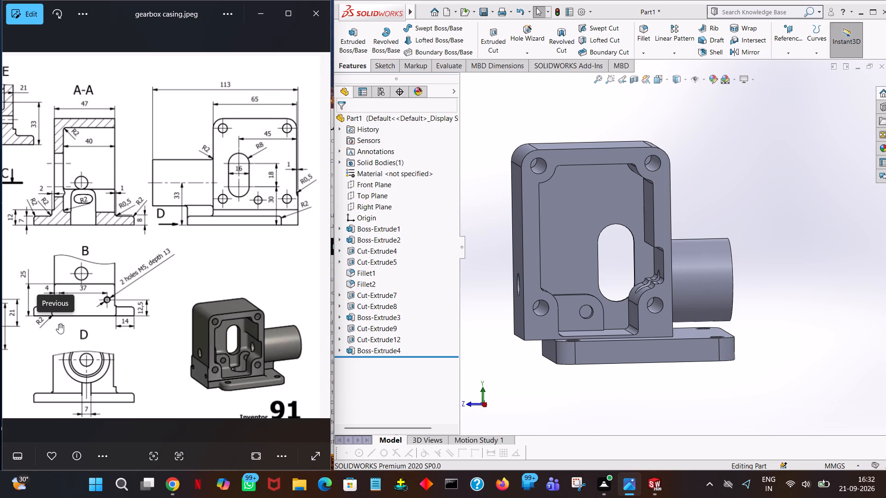
{"action": "left_click_drag", "start_coordinate": [59, 324], "coordinate": [62, 317]}
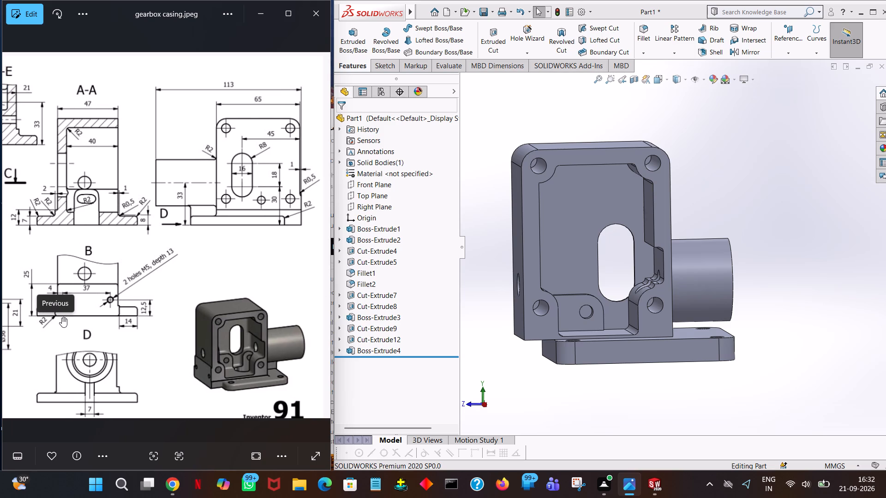
{"action": "left_click_drag", "start_coordinate": [62, 317], "coordinate": [65, 310]}
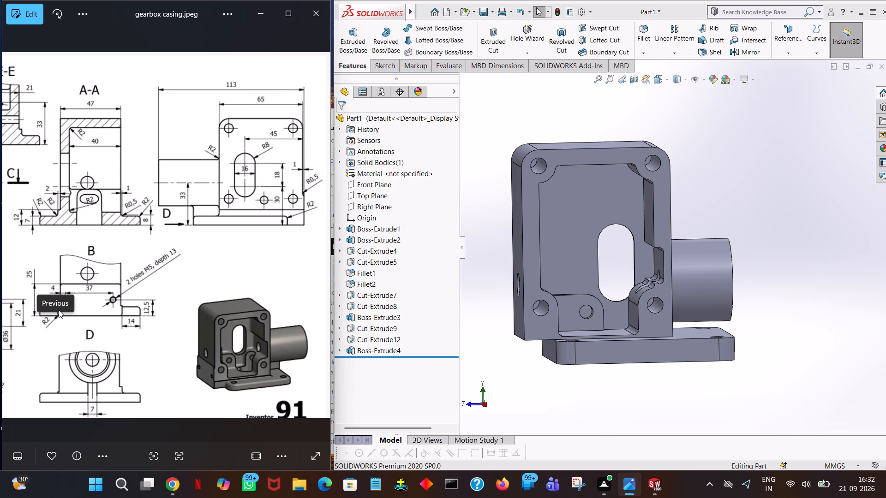
{"action": "left_click_drag", "start_coordinate": [184, 345], "coordinate": [200, 338]}
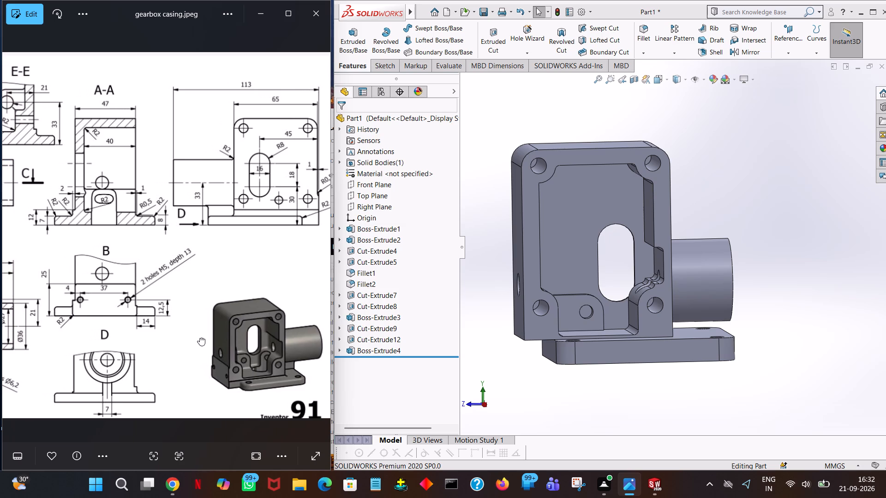
{"action": "left_click_drag", "start_coordinate": [200, 338], "coordinate": [302, 320]}
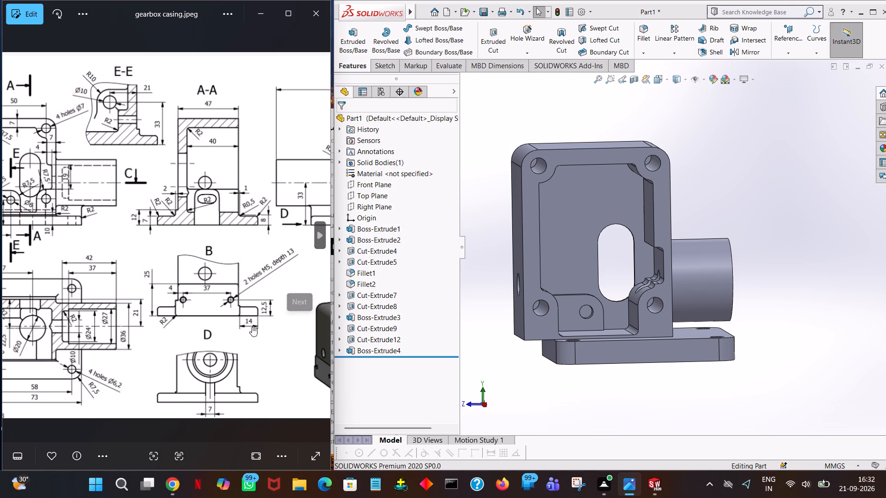
{"action": "left_click_drag", "start_coordinate": [260, 339], "coordinate": [148, 333]}
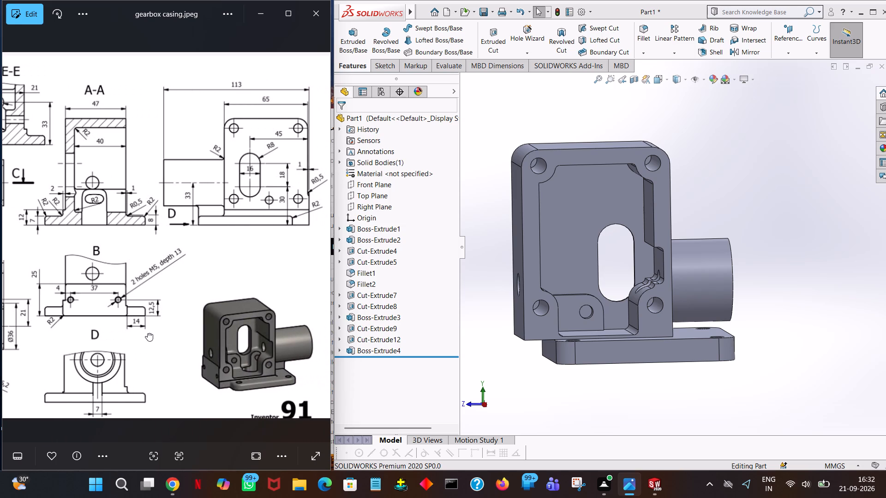
{"action": "left_click_drag", "start_coordinate": [148, 333], "coordinate": [162, 332]}
Start an extruded-cut sketch on the casing's narrow end face with the round hole, viewed square on.
{"action": "middle_click_drag", "start_coordinate": [543, 397], "coordinate": [581, 390]}
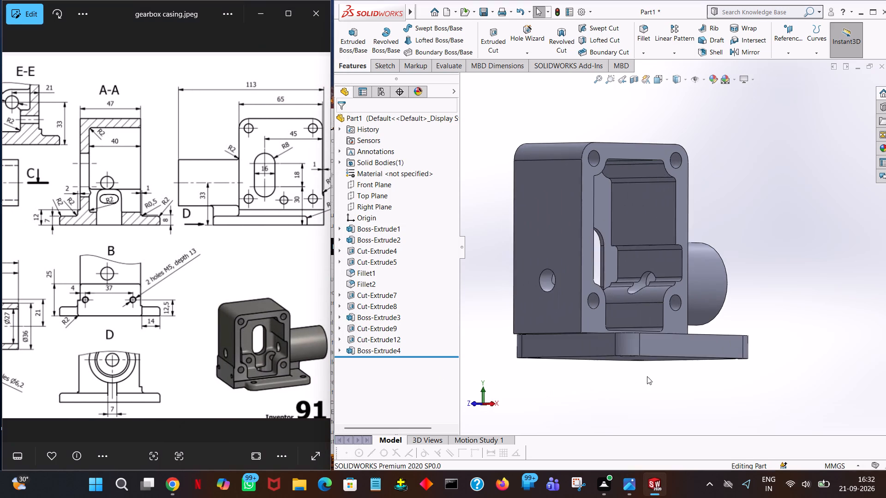
{"action": "middle_click_drag", "start_coordinate": [658, 383], "coordinate": [715, 394]}
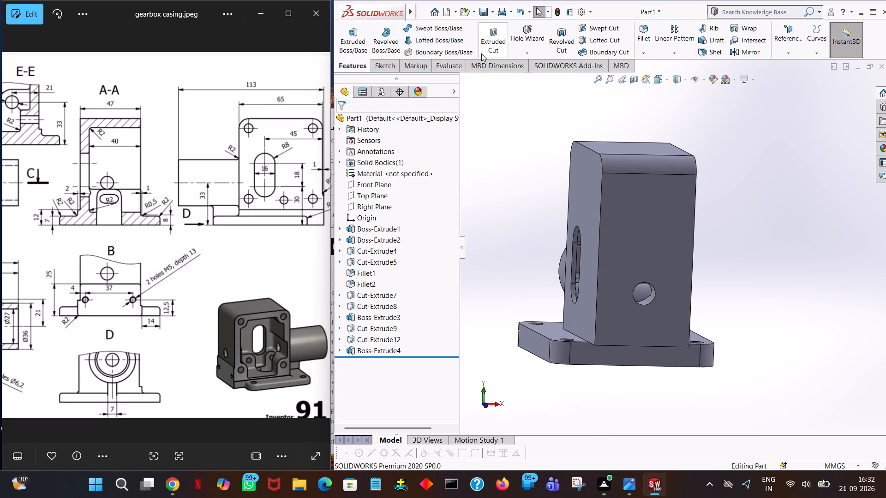
{"action": "left_click", "coordinate": [494, 37]}
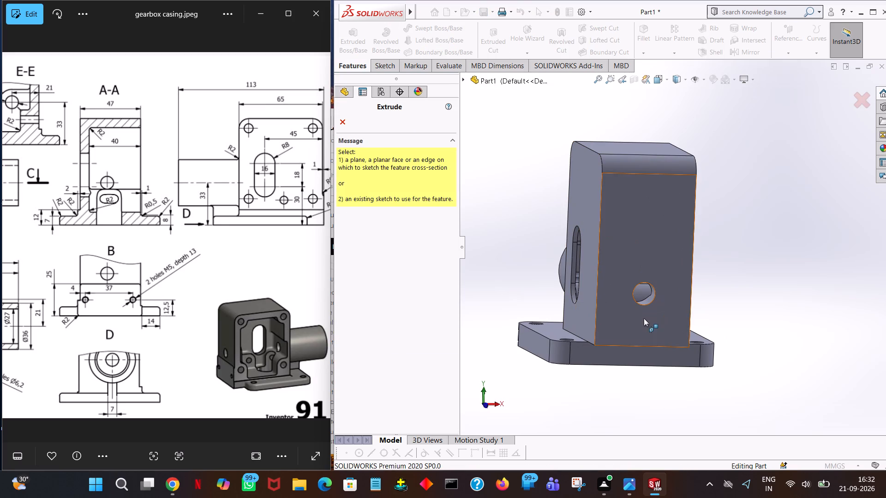
{"action": "left_click", "coordinate": [643, 320]}
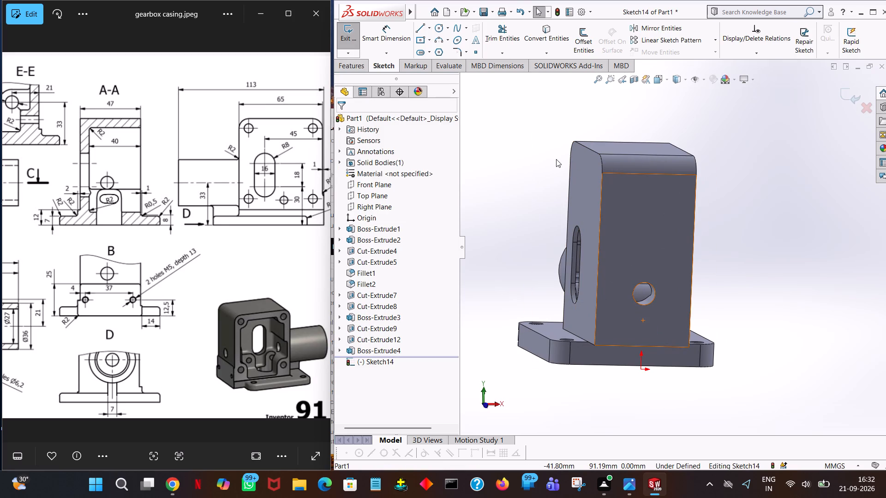
{"action": "key", "text": "space"}
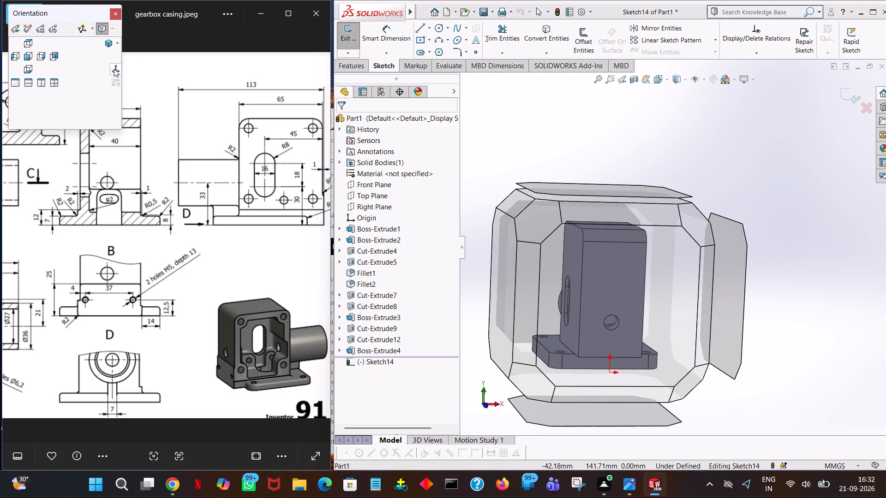
{"action": "left_click", "coordinate": [115, 68]}
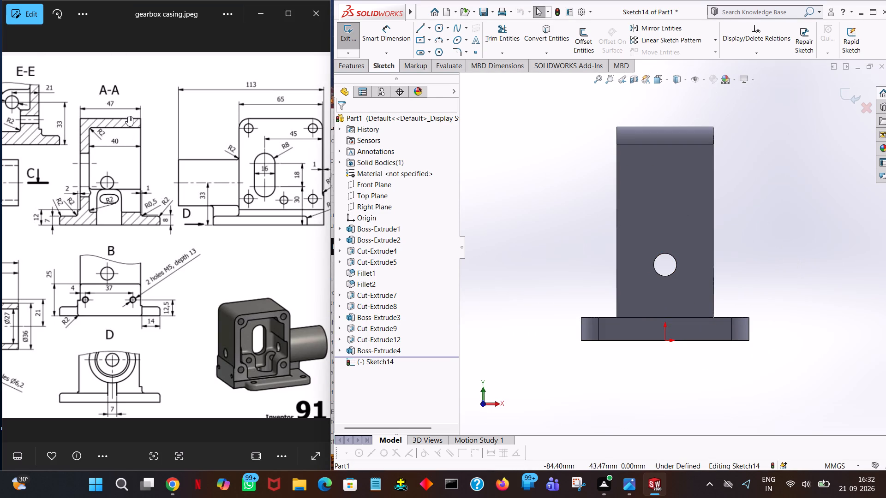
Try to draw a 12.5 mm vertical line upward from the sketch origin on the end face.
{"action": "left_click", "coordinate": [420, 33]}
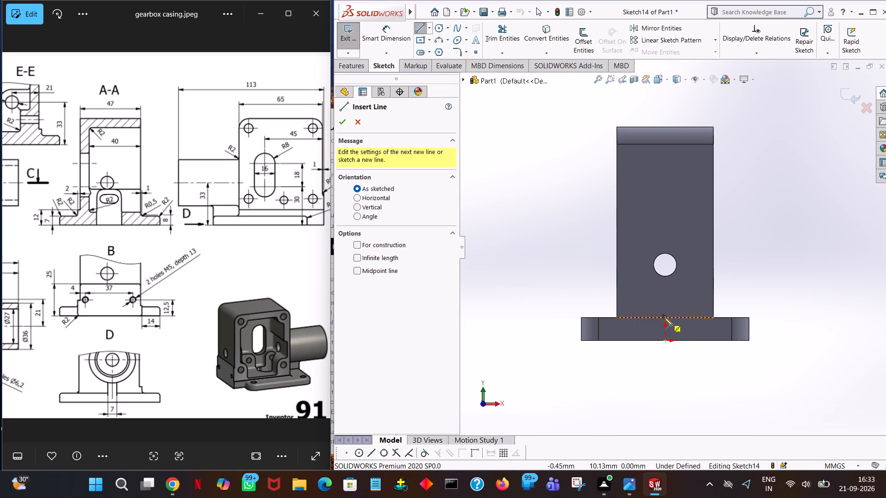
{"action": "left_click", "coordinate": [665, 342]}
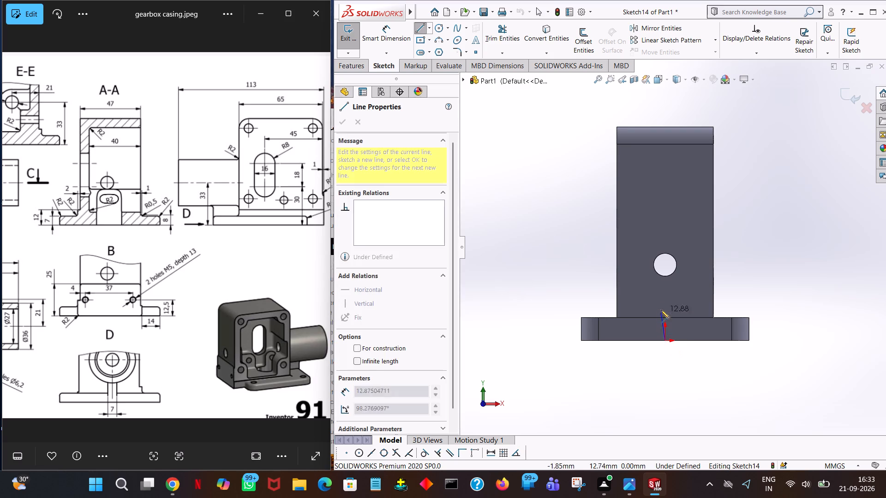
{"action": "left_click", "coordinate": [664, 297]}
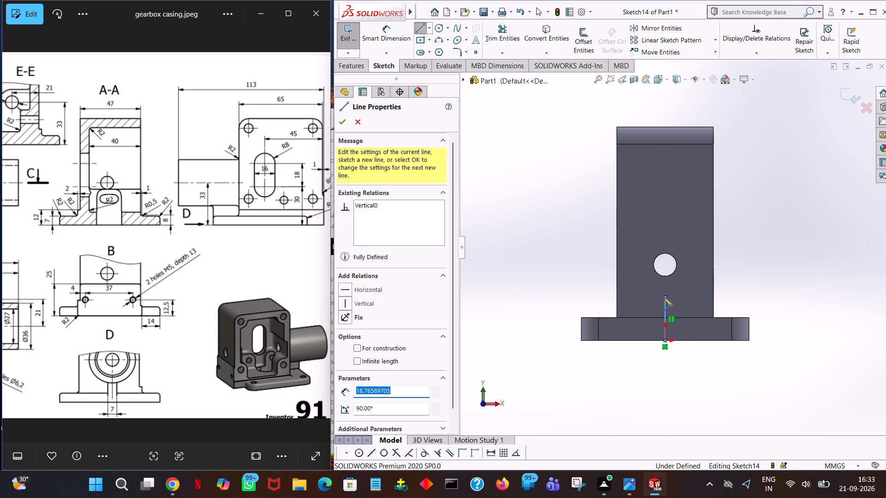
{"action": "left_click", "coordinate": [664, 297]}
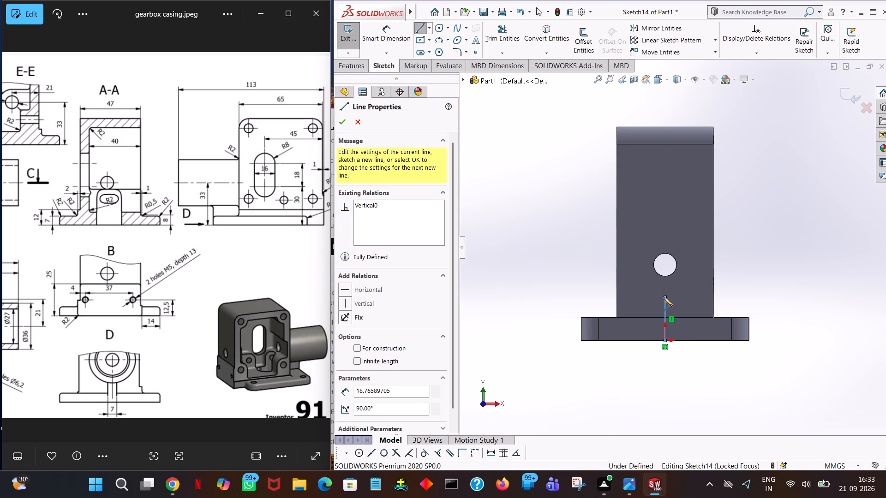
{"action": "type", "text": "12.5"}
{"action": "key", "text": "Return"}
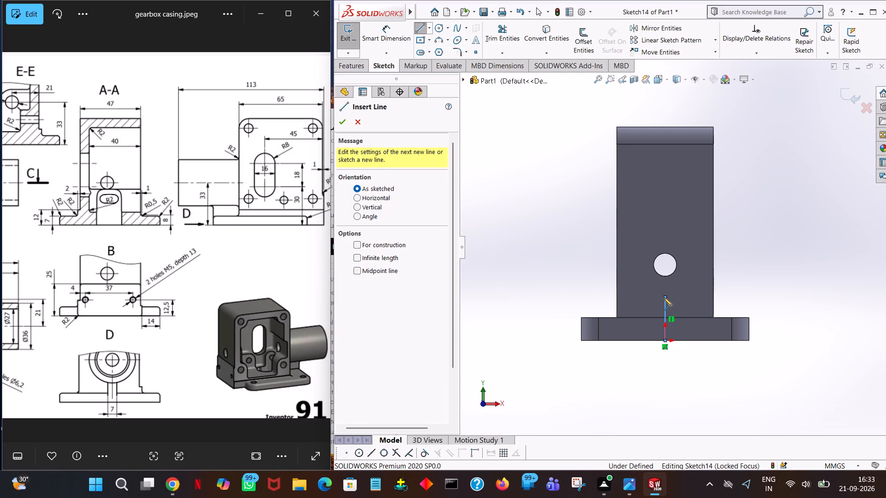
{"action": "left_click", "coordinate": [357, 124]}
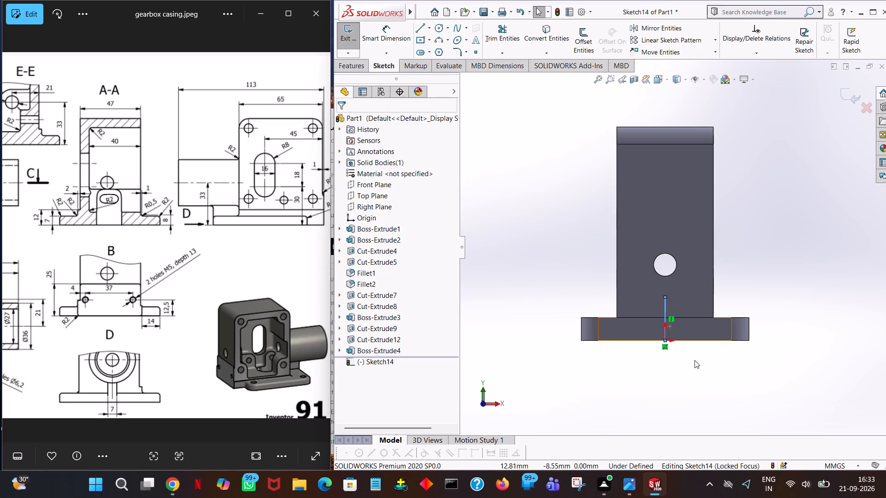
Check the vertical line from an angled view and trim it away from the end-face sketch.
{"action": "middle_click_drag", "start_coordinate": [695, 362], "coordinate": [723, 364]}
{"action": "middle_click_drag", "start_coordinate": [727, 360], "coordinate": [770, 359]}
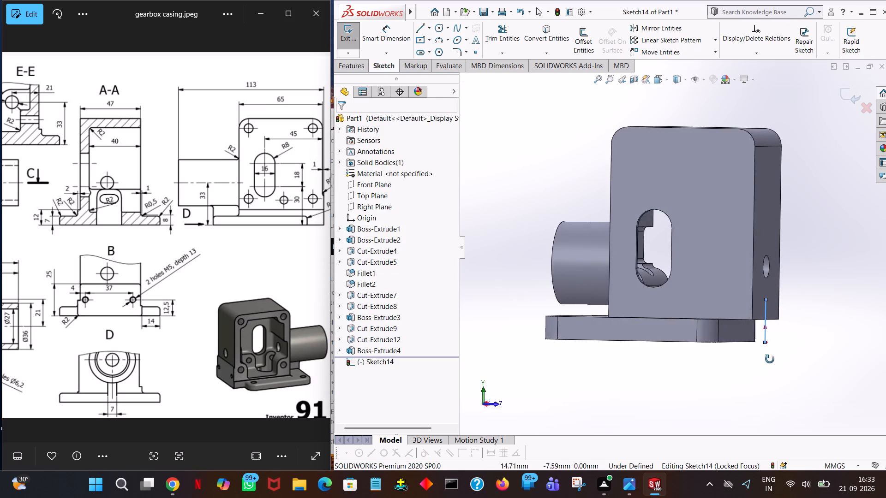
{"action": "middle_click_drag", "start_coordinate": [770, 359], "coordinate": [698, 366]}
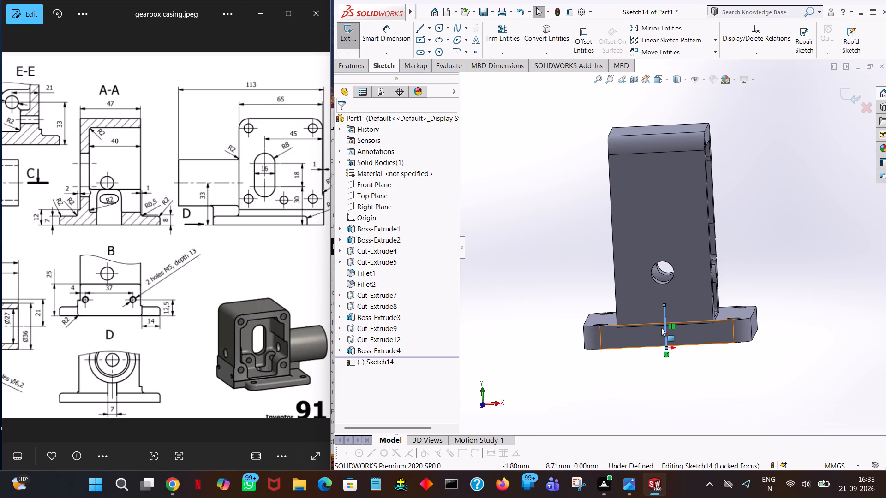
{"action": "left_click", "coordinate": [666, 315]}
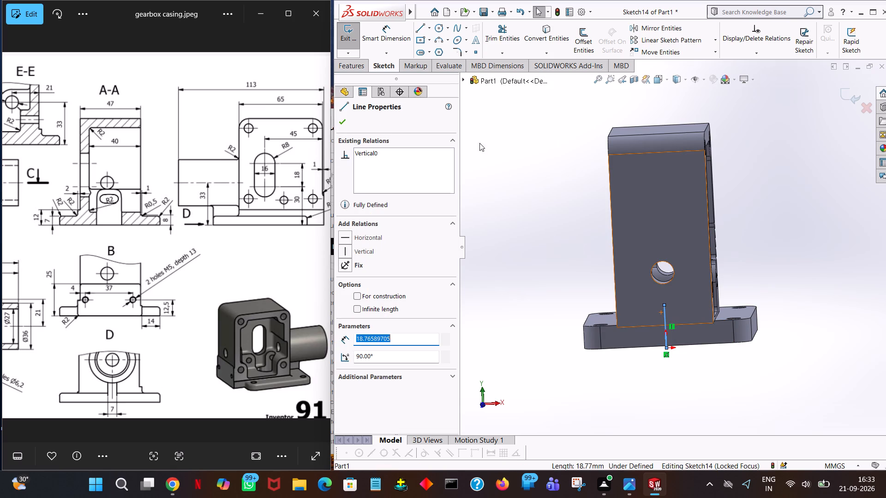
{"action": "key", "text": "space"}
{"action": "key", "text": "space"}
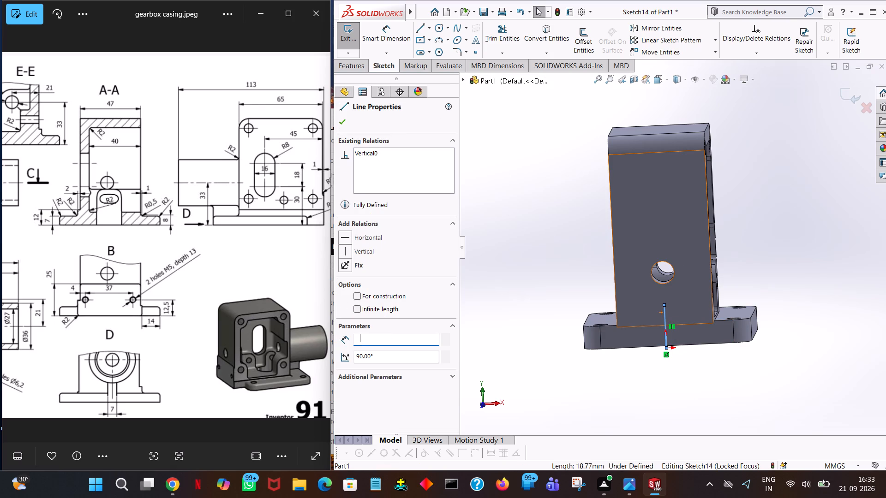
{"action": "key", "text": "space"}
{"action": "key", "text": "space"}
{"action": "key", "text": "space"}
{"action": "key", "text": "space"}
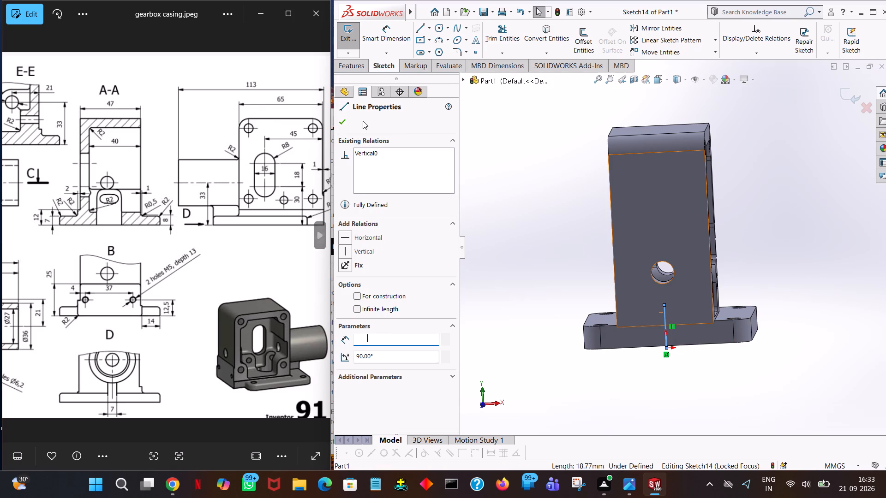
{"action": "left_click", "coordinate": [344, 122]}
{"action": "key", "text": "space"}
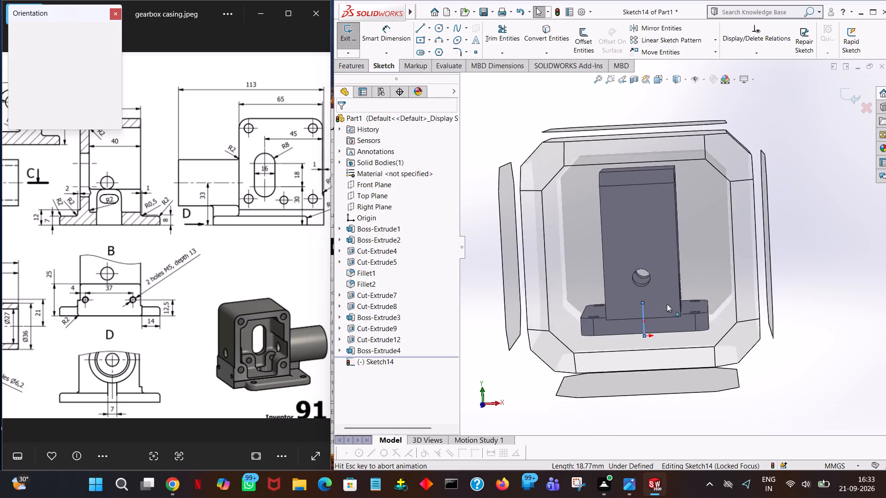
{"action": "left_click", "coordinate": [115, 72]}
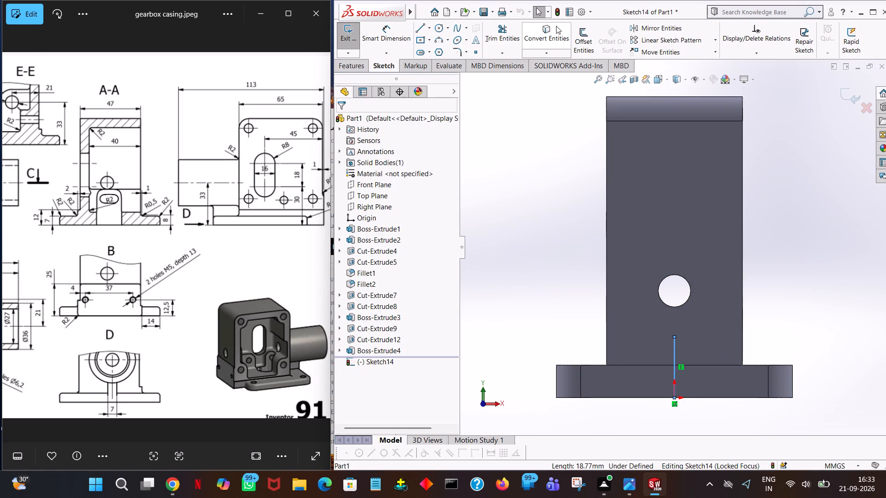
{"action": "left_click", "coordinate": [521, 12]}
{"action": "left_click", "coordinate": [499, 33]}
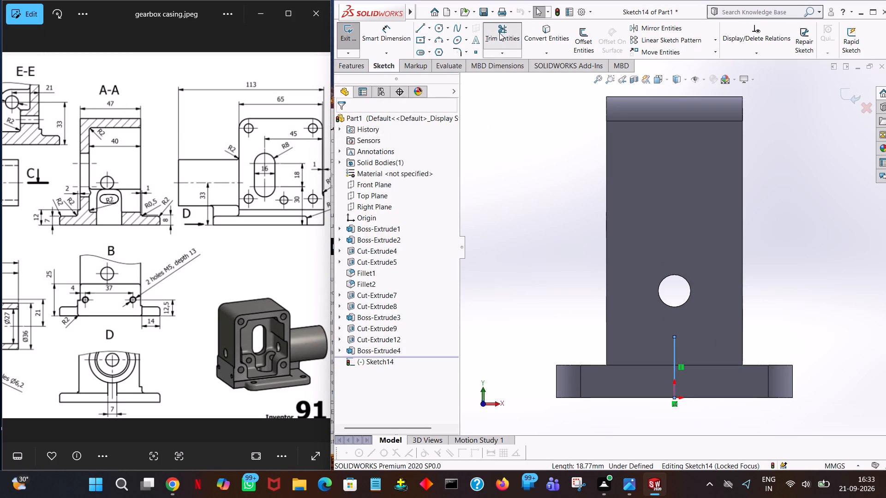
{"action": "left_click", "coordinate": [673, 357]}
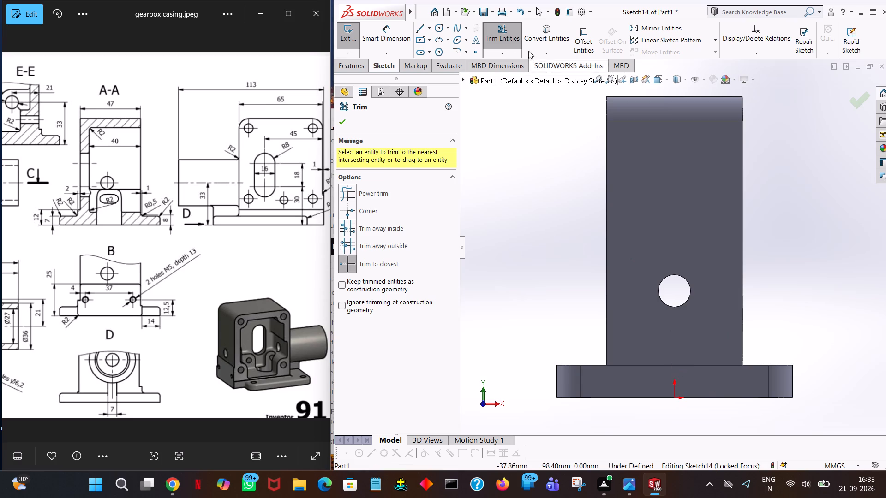
Draw a vertical line upward from the sketch origin and set its length to 12.5 mm.
{"action": "left_click", "coordinate": [415, 30]}
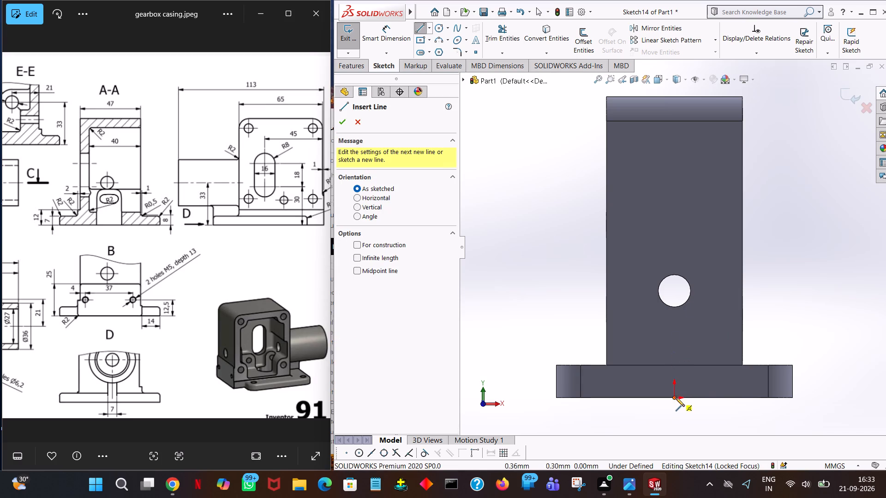
{"action": "left_click", "coordinate": [675, 399]}
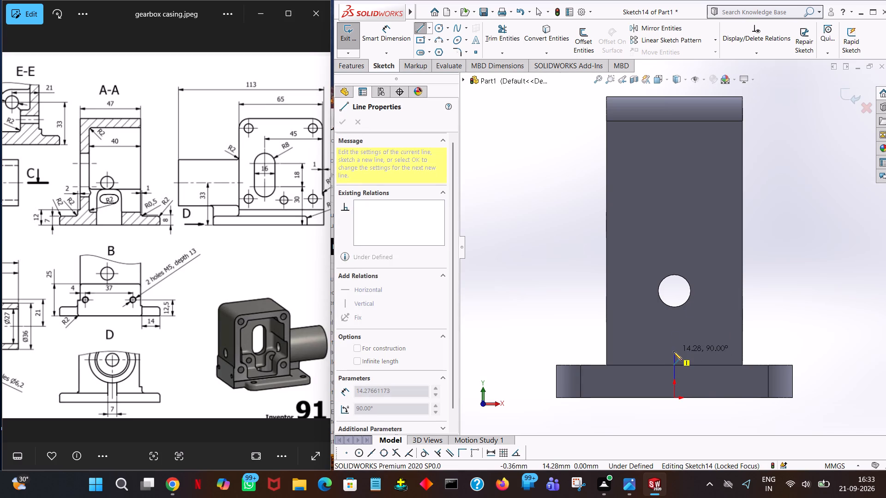
{"action": "left_click", "coordinate": [673, 351]}
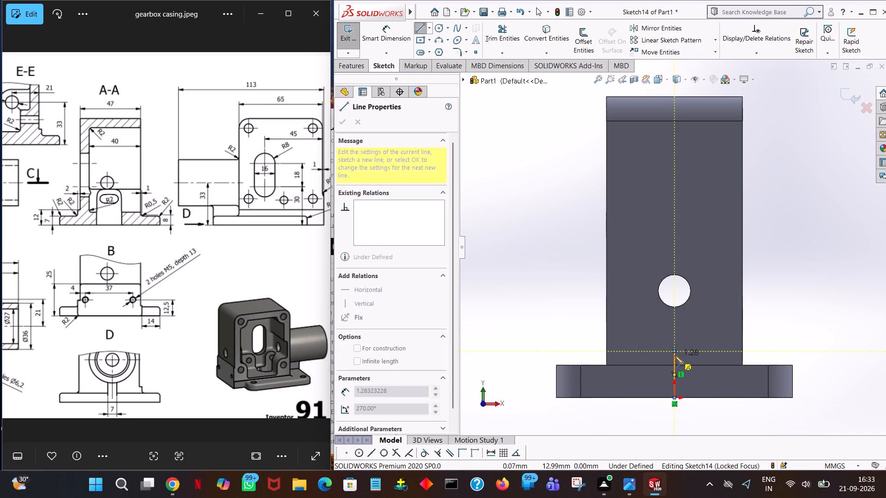
{"action": "right_click", "coordinate": [675, 356]}
{"action": "left_click", "coordinate": [685, 361]}
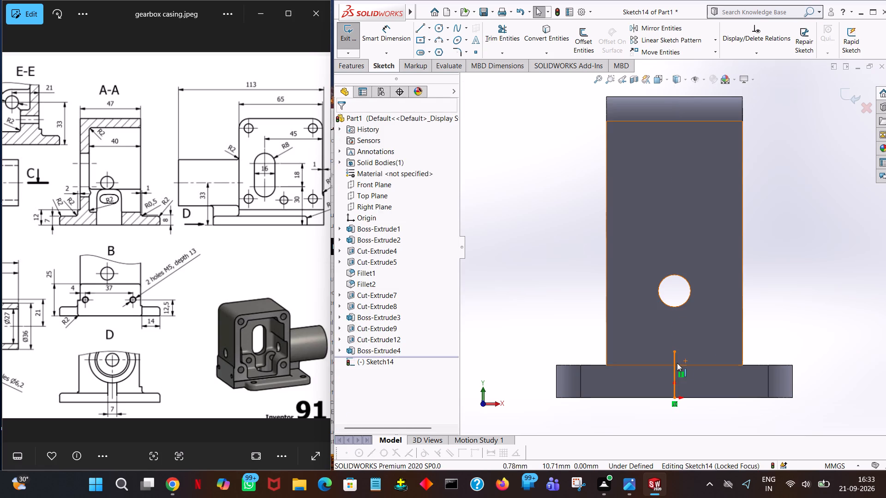
{"action": "left_click", "coordinate": [676, 363]}
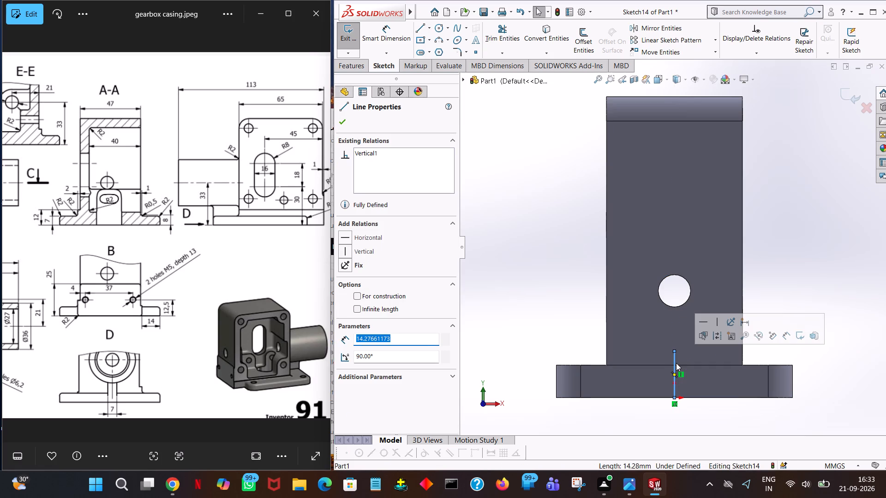
{"action": "type", "text": "12"}
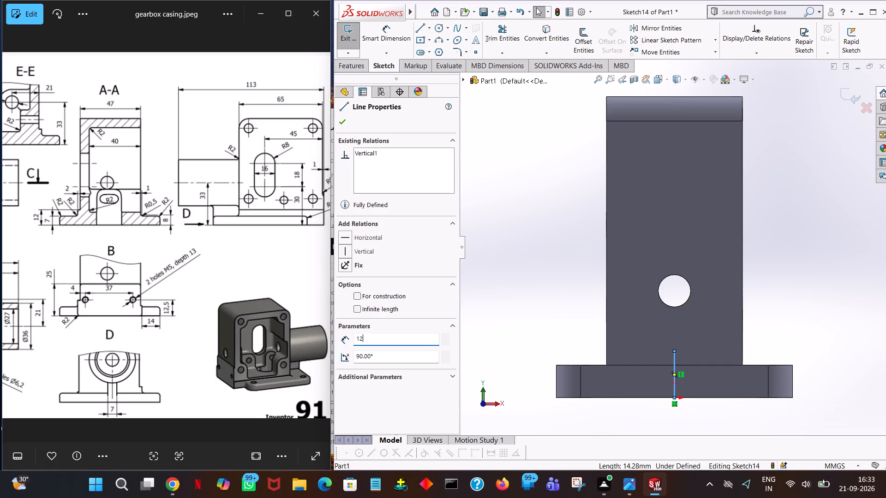
{"action": "type", "text": ".5"}
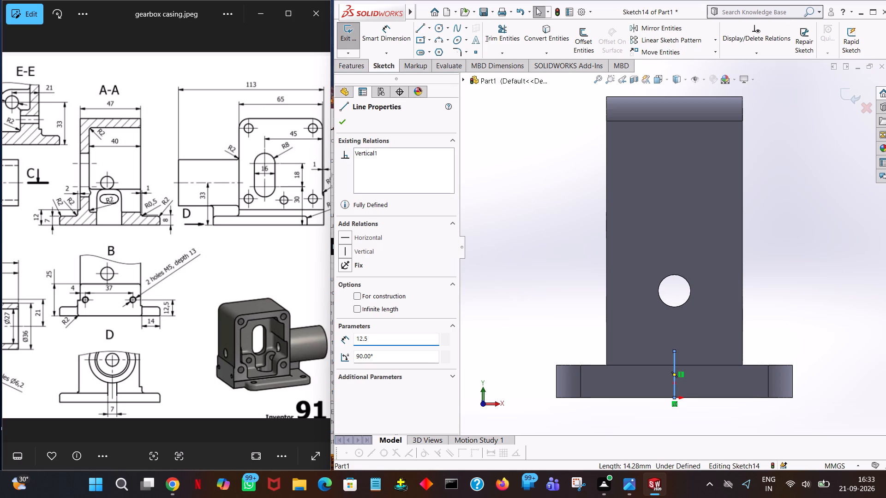
{"action": "key", "text": "Return"}
{"action": "right_click", "coordinate": [676, 363]}
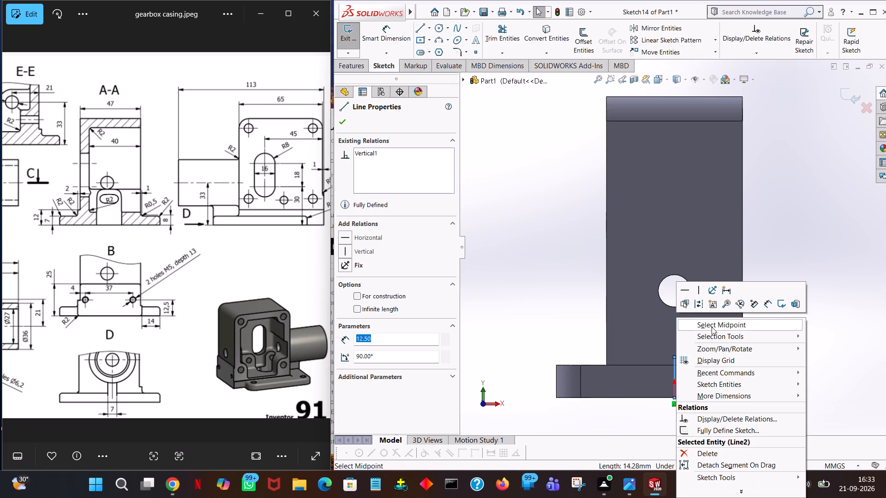
{"action": "left_click", "coordinate": [529, 248]}
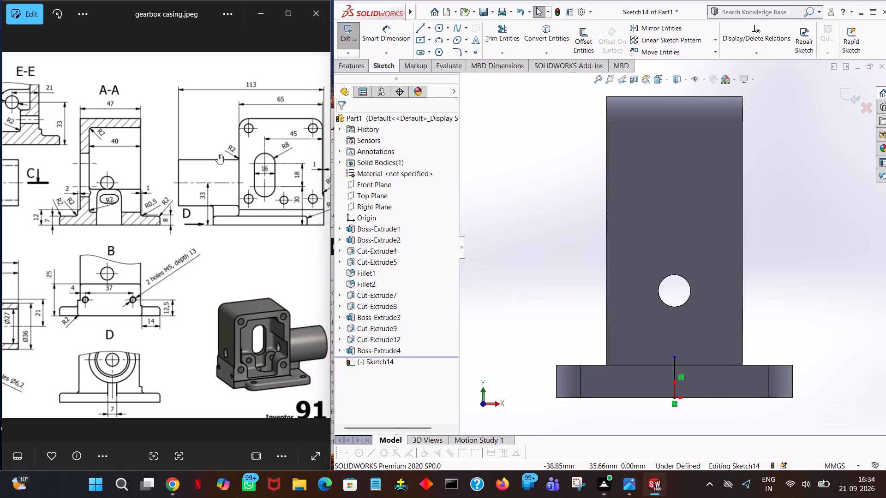
Draw a horizontal line toward the face's left edge from the vertical line's upper end, with length 37/2 mm.
{"action": "left_click", "coordinate": [419, 25]}
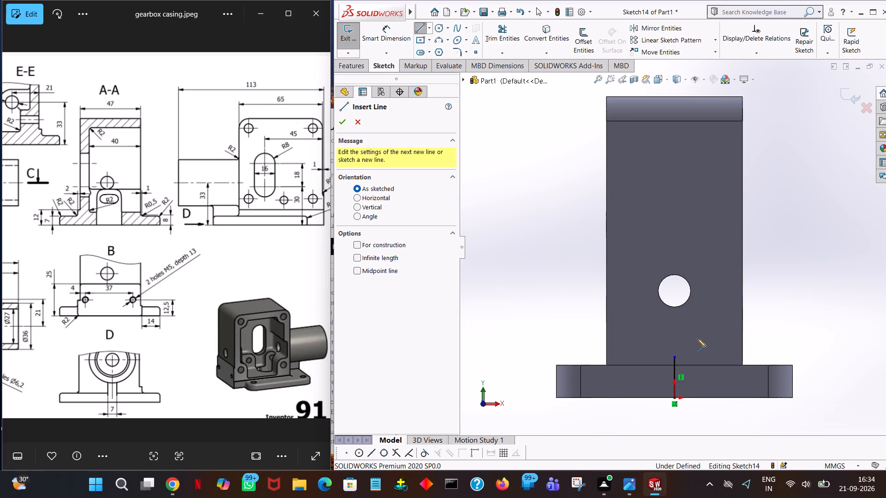
{"action": "left_click", "coordinate": [674, 356]}
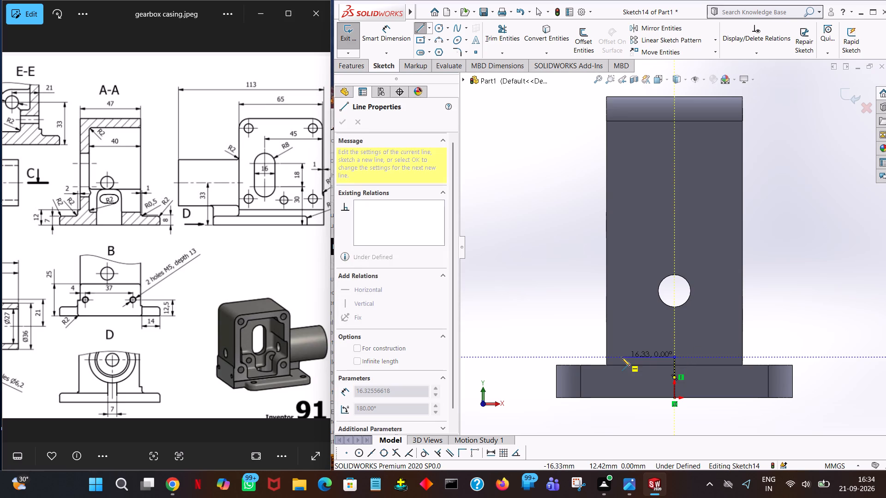
{"action": "left_click", "coordinate": [622, 357]}
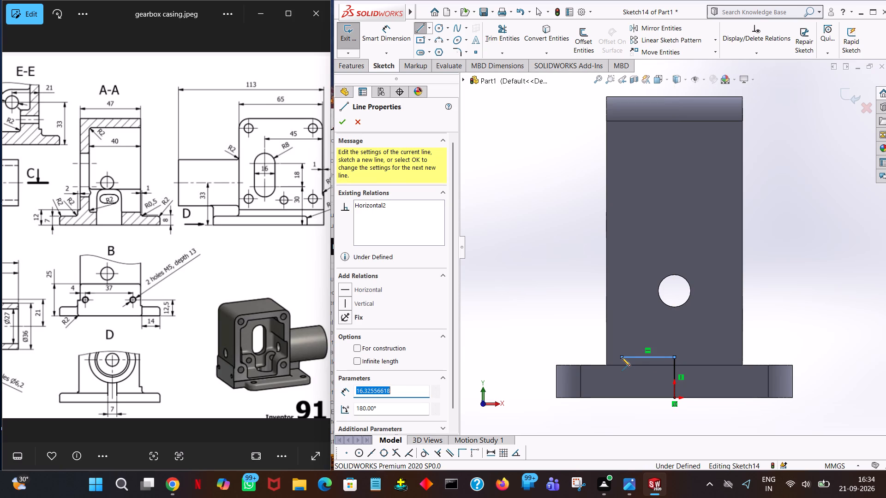
{"action": "type", "text": "37/"}
{"action": "key", "text": "2"}
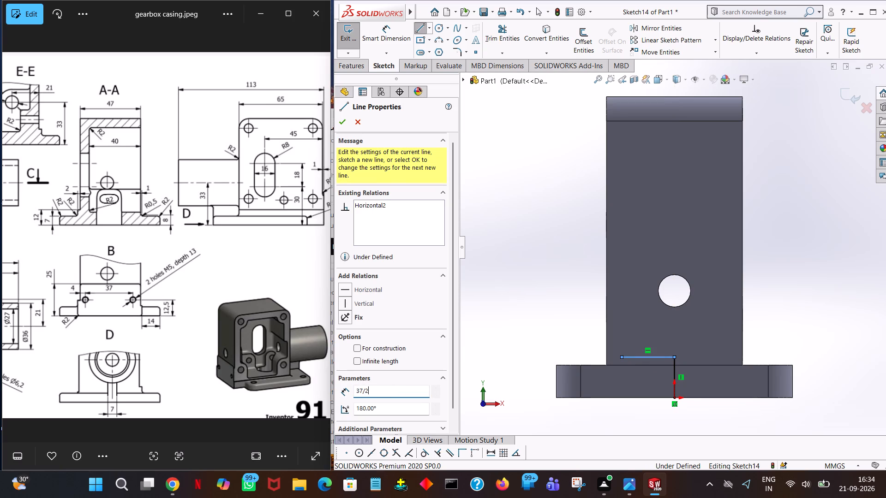
{"action": "key", "text": "Return"}
{"action": "right_click", "coordinate": [650, 329]}
{"action": "left_click", "coordinate": [658, 333]}
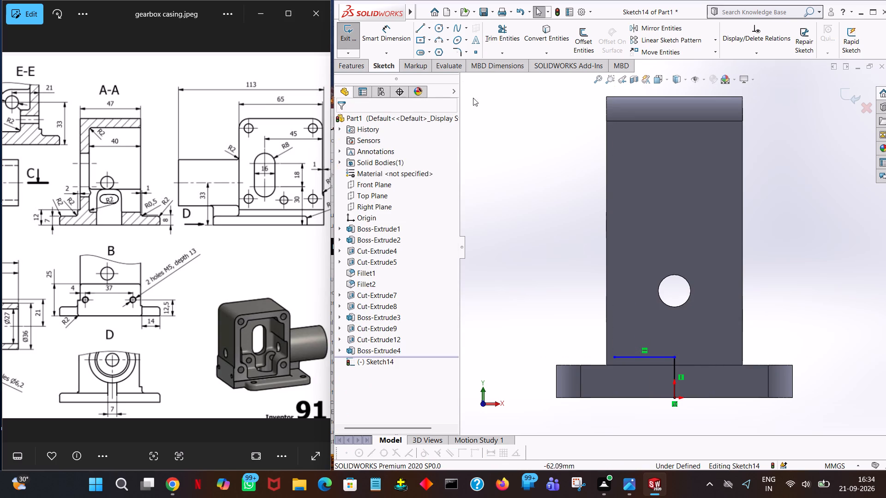
Sketch a circle of radius 1 mm centred on the free end of the horizontal line.
{"action": "left_click", "coordinate": [443, 26]}
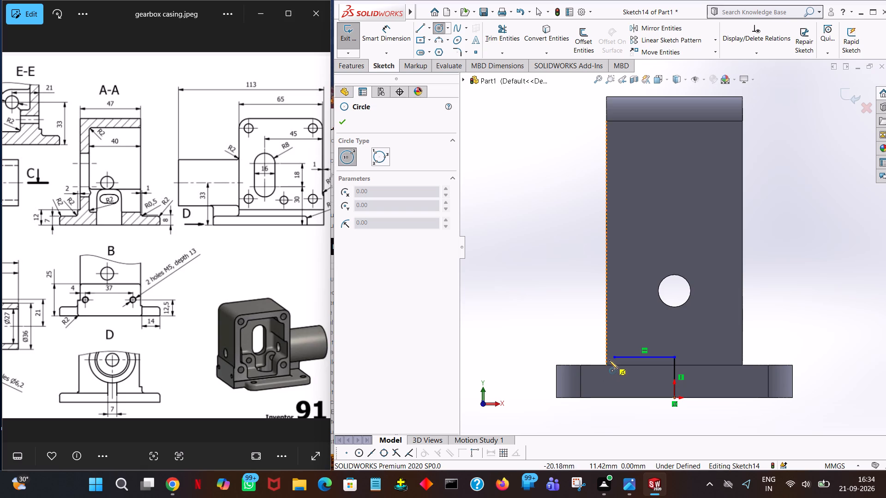
{"action": "left_click", "coordinate": [613, 357]}
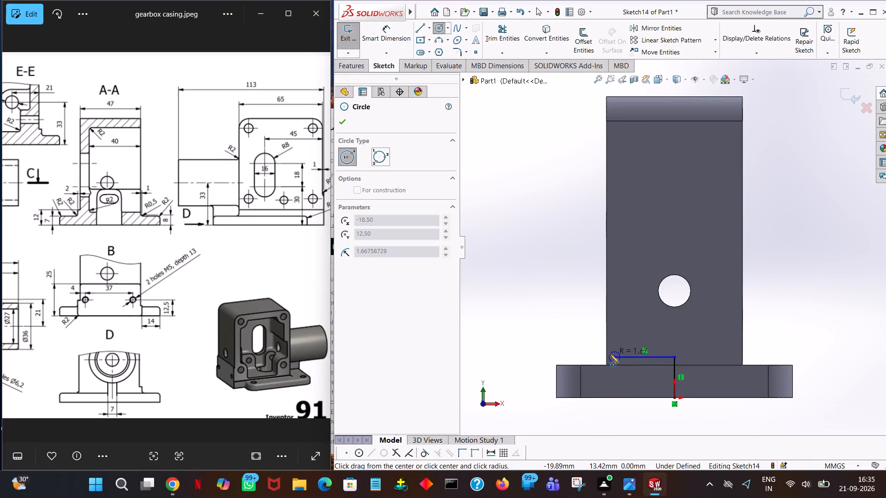
{"action": "left_click", "coordinate": [611, 355]}
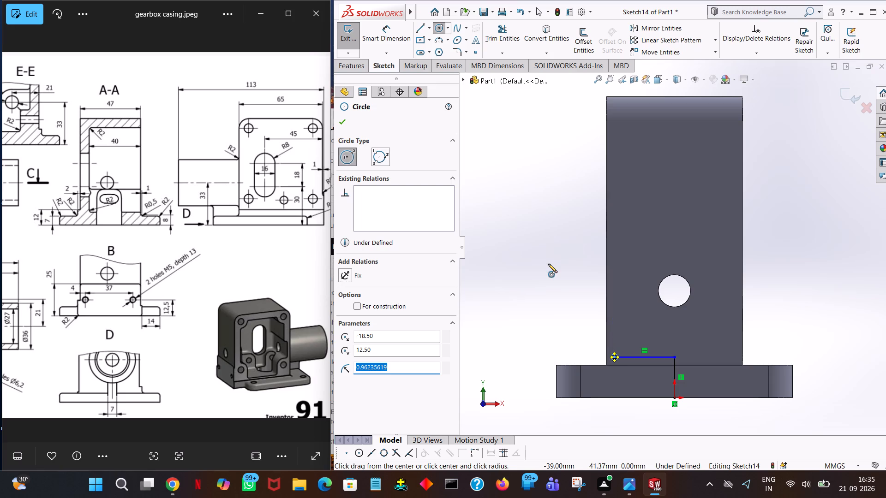
{"action": "key", "text": "1"}
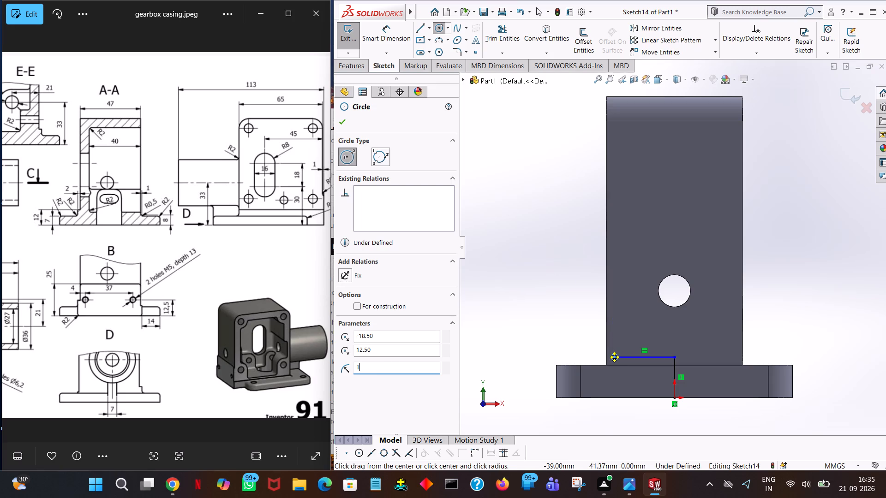
{"action": "key", "text": "Return"}
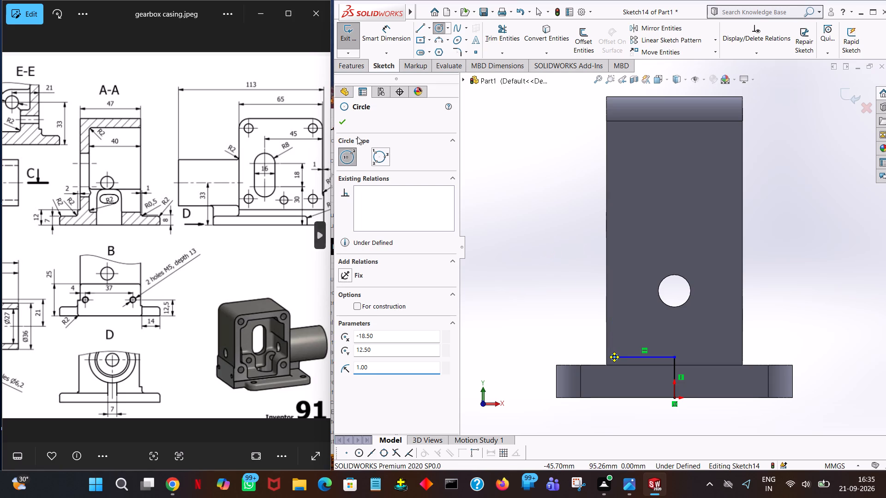
{"action": "left_click", "coordinate": [345, 120]}
Trim away the horizontal and vertical helper lines, keeping only the small circle in the end-face sketch.
{"action": "left_click", "coordinate": [495, 24]}
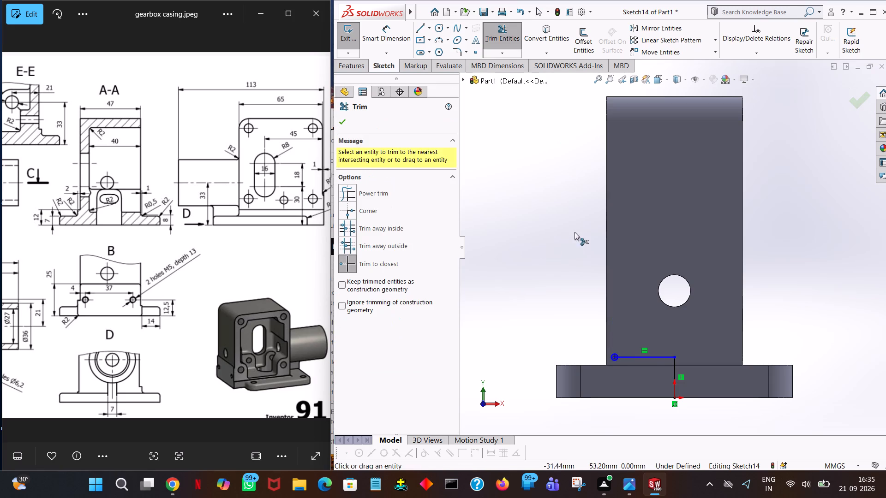
{"action": "left_click", "coordinate": [643, 357]}
{"action": "left_click", "coordinate": [674, 371]}
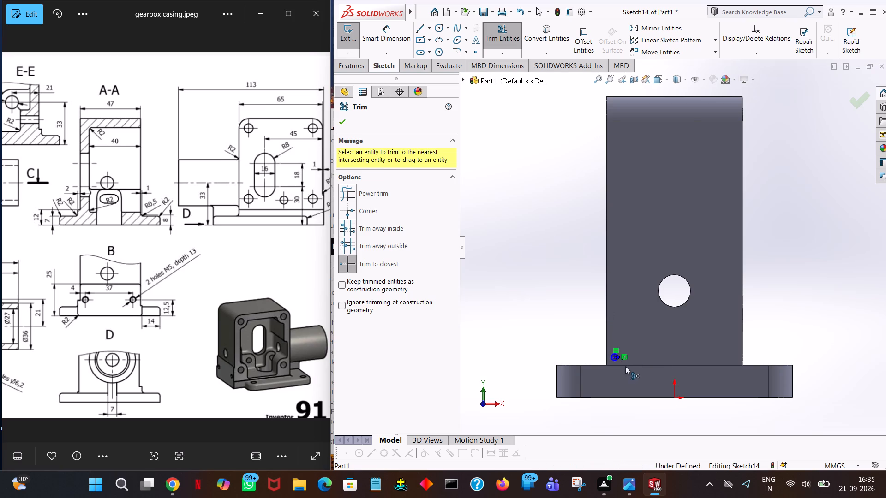
{"action": "scroll", "coordinate": [625, 366], "scroll_direction": "down", "scroll_amount": 6, "text": "ctrl"}
{"action": "left_click", "coordinate": [625, 283]}
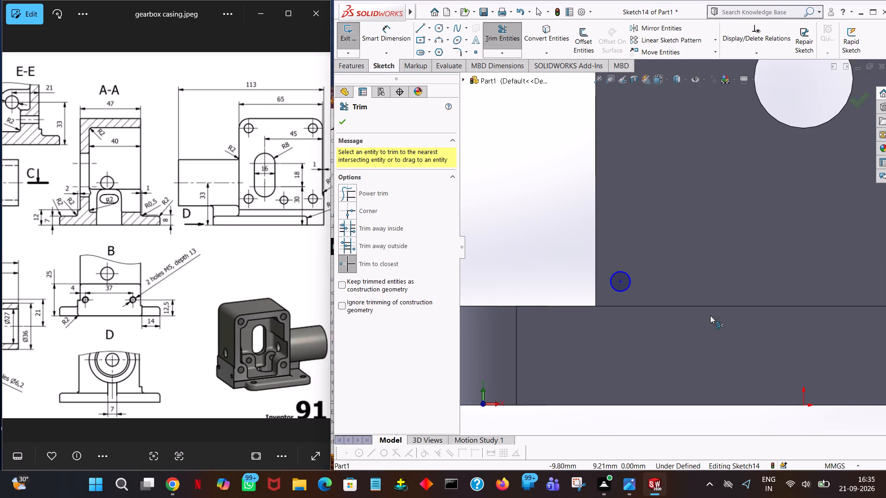
{"action": "scroll", "coordinate": [714, 317], "scroll_direction": "down", "scroll_amount": 4, "text": "ctrl"}
{"action": "scroll", "coordinate": [714, 317], "scroll_direction": "up", "scroll_amount": 5, "text": "ctrl"}
{"action": "scroll", "coordinate": [655, 182], "scroll_direction": "up", "scroll_amount": 3, "text": "ctrl"}
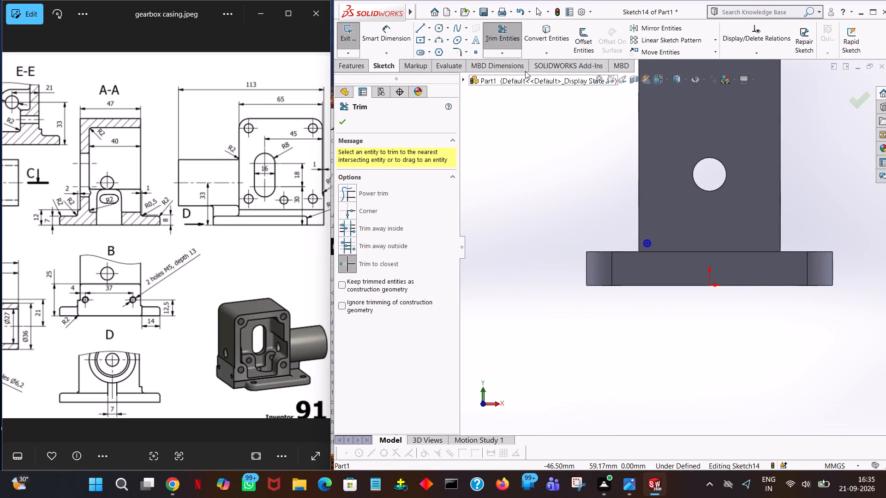
Draw a vertical line from the sketch origin up into the round hole to serve as a mirror axis.
{"action": "left_click", "coordinate": [416, 27]}
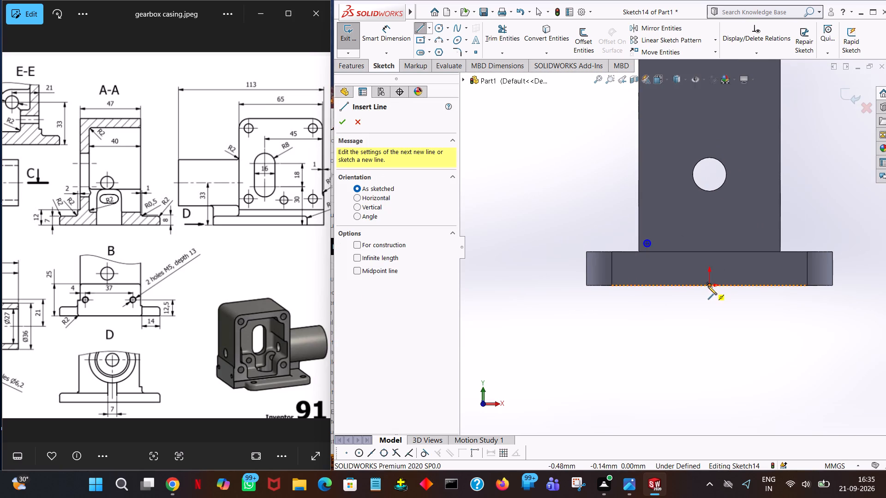
{"action": "left_click", "coordinate": [708, 286]}
{"action": "left_click", "coordinate": [708, 166]}
{"action": "right_click", "coordinate": [708, 166]}
{"action": "left_click", "coordinate": [728, 178]}
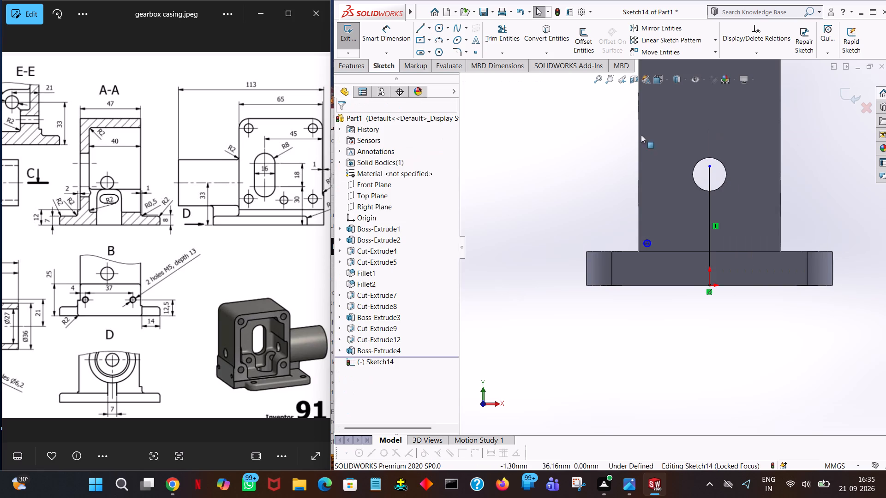
Mirror the small circle about the vertical line, keeping the original as a copy.
{"action": "left_click", "coordinate": [658, 27]}
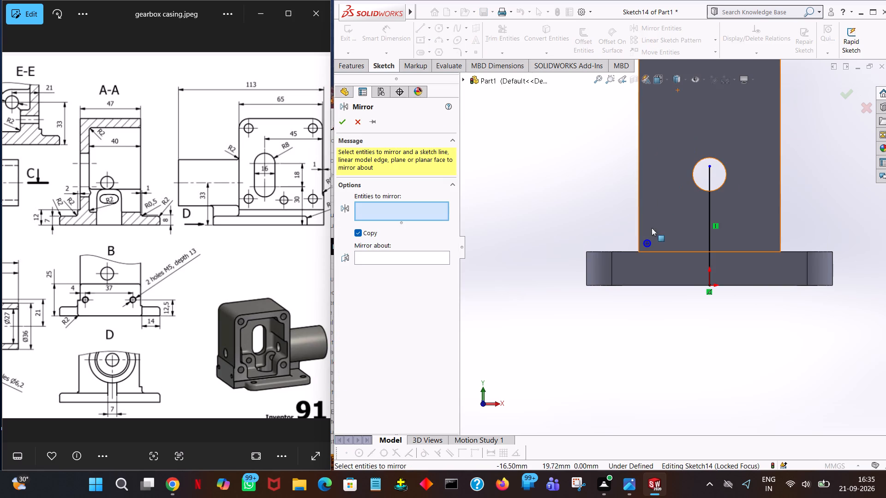
{"action": "left_click", "coordinate": [648, 248]}
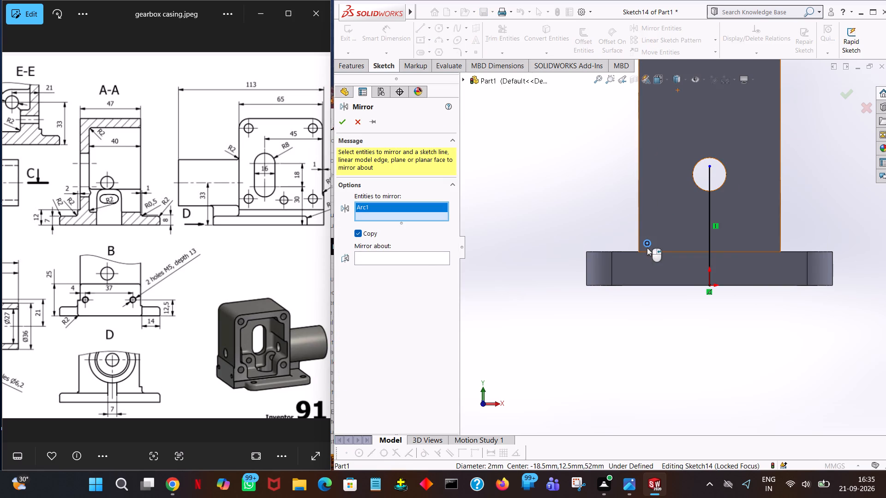
{"action": "left_click", "coordinate": [423, 260]}
{"action": "left_click", "coordinate": [709, 234]}
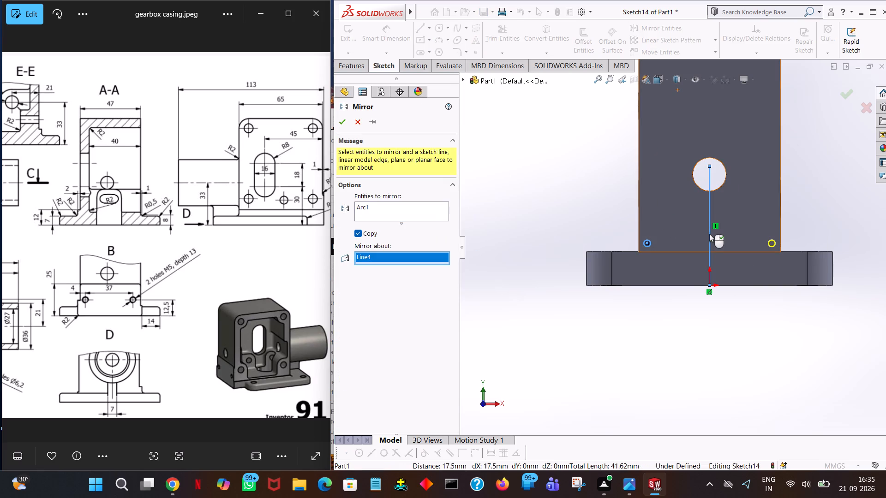
{"action": "left_click", "coordinate": [335, 121]}
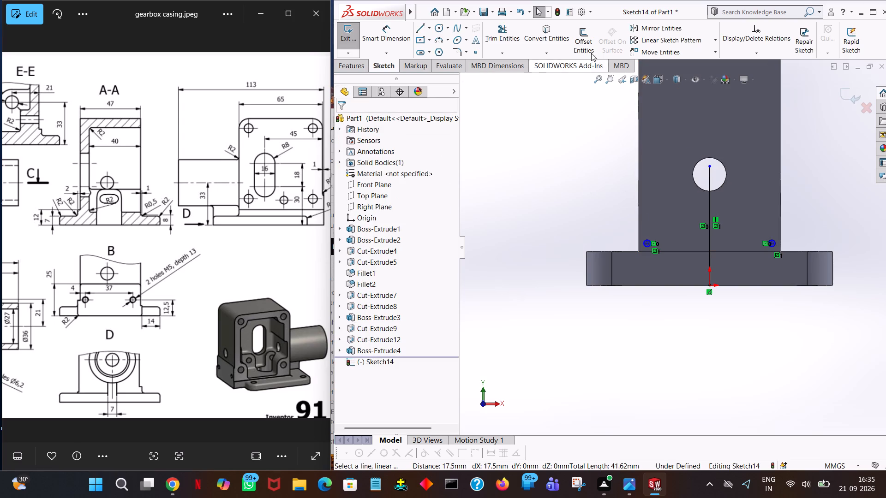
Trim the vertical mirror line out of the sketch, leaving the two small circles.
{"action": "left_click", "coordinate": [502, 33]}
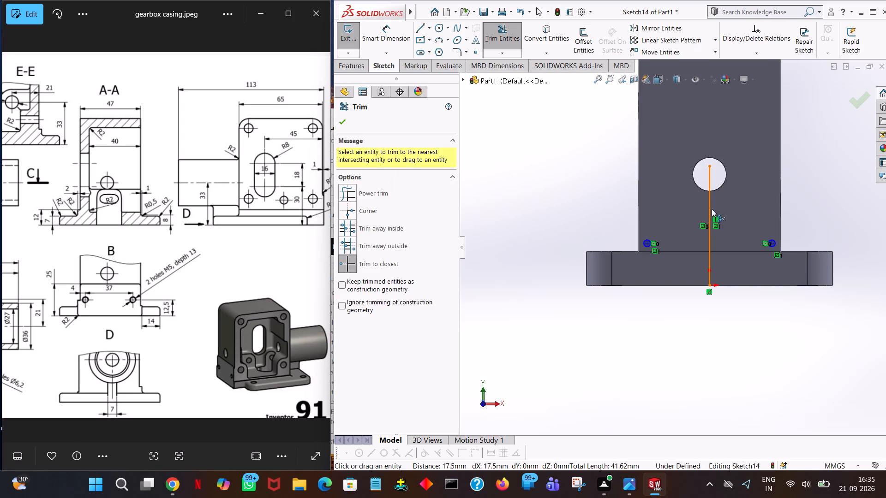
{"action": "left_click", "coordinate": [711, 209]}
{"action": "left_click", "coordinate": [857, 104]}
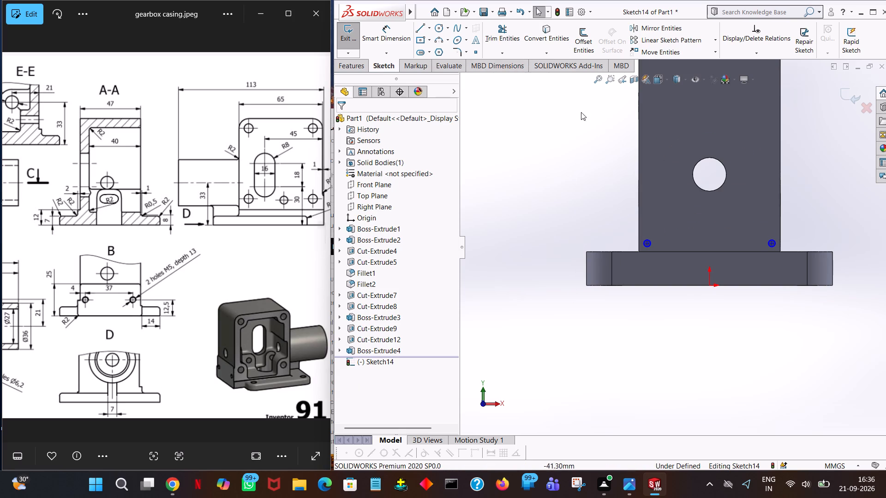
Cut-extrude the two small circles into the casing as blind holes with a depth of 13 mm.
{"action": "left_click", "coordinate": [351, 67]}
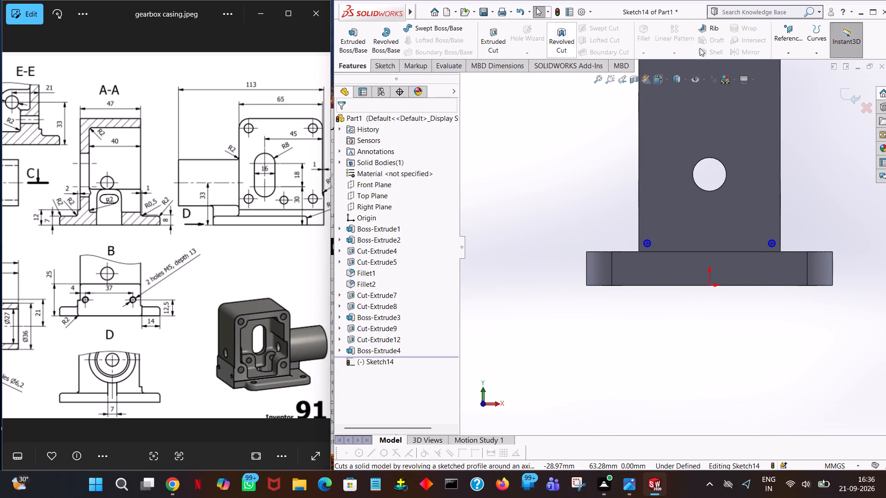
{"action": "left_click", "coordinate": [499, 43]}
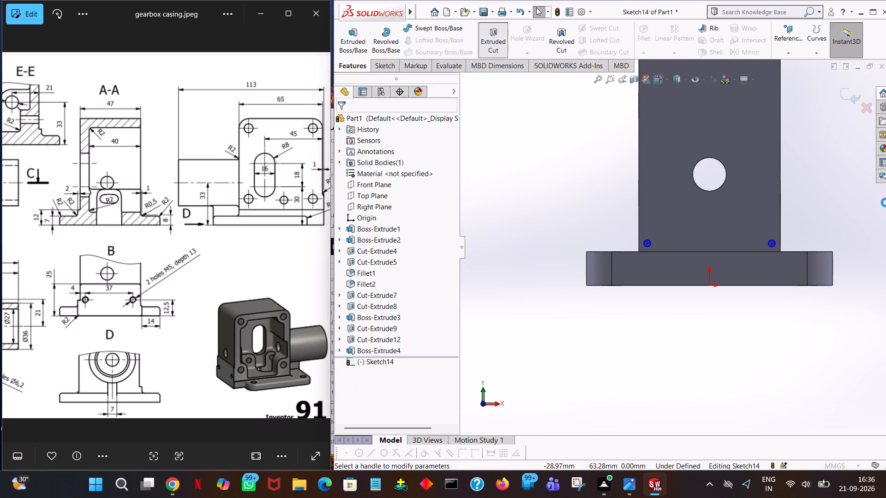
{"action": "middle_click_drag", "start_coordinate": [885, 202], "coordinate": [804, 207]}
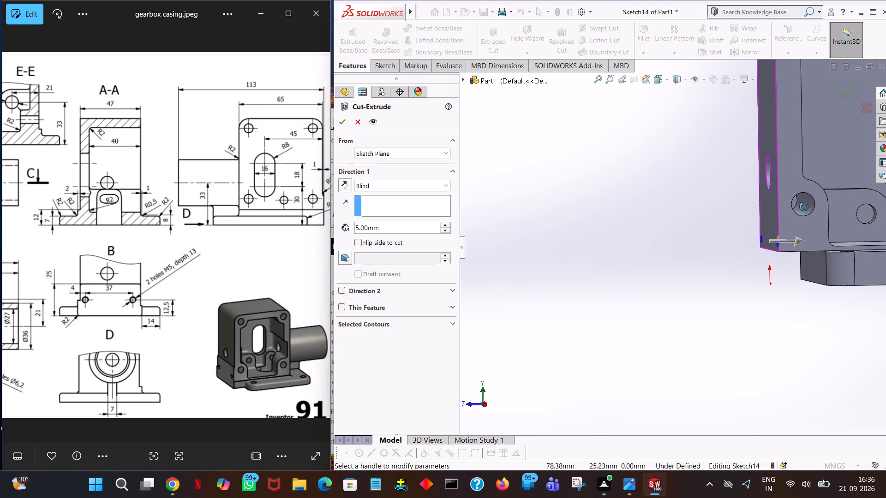
{"action": "middle_click_drag", "start_coordinate": [804, 207], "coordinate": [804, 207]}
{"action": "left_click", "coordinate": [411, 225]}
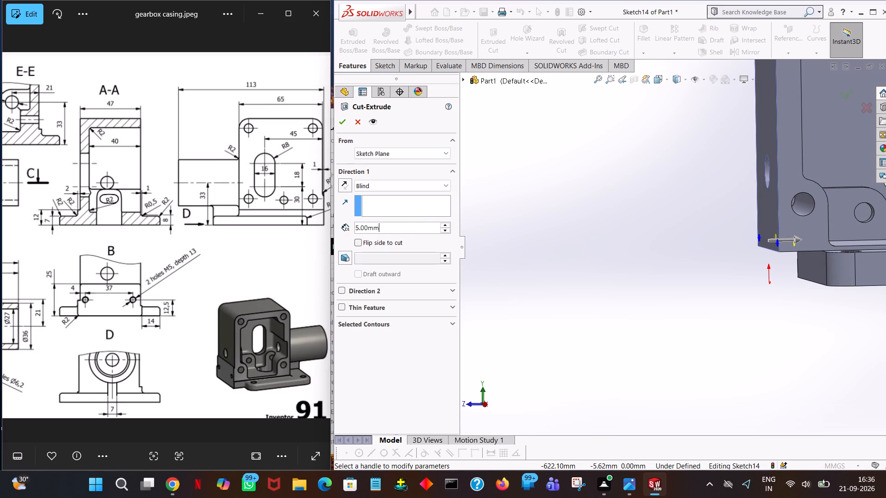
{"action": "double_click", "coordinate": [410, 226]}
{"action": "key", "text": "1"}
{"action": "key", "text": "3"}
{"action": "left_click", "coordinate": [664, 219]}
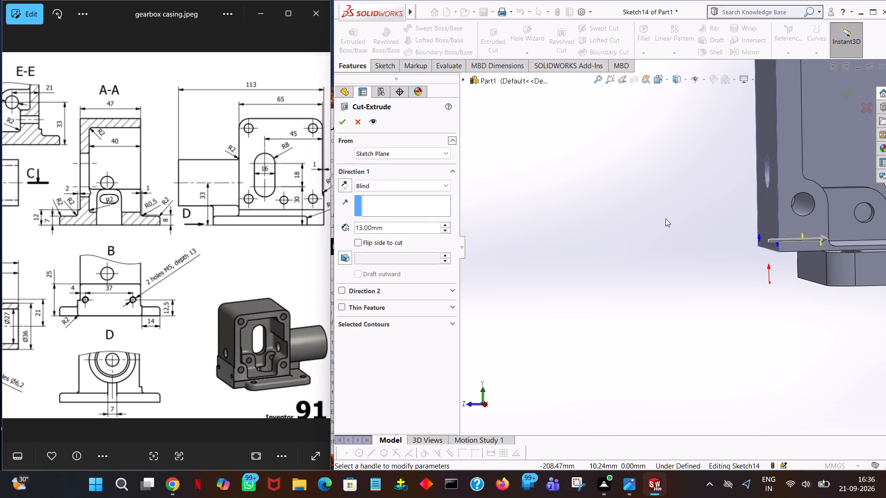
{"action": "middle_click_drag", "start_coordinate": [667, 219], "coordinate": [640, 230]}
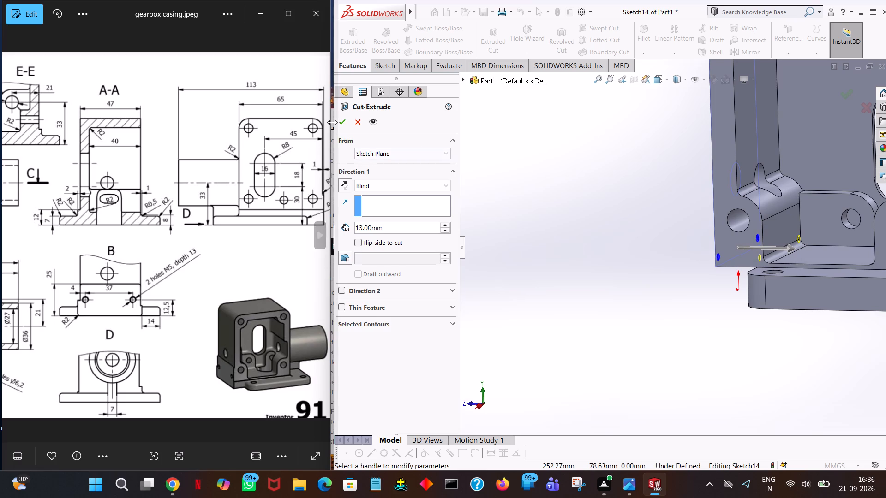
{"action": "left_click", "coordinate": [337, 122]}
Inspect the two small holes on the end face and the adjoining casing interior from several angles.
{"action": "middle_click_drag", "start_coordinate": [655, 240], "coordinate": [639, 240]}
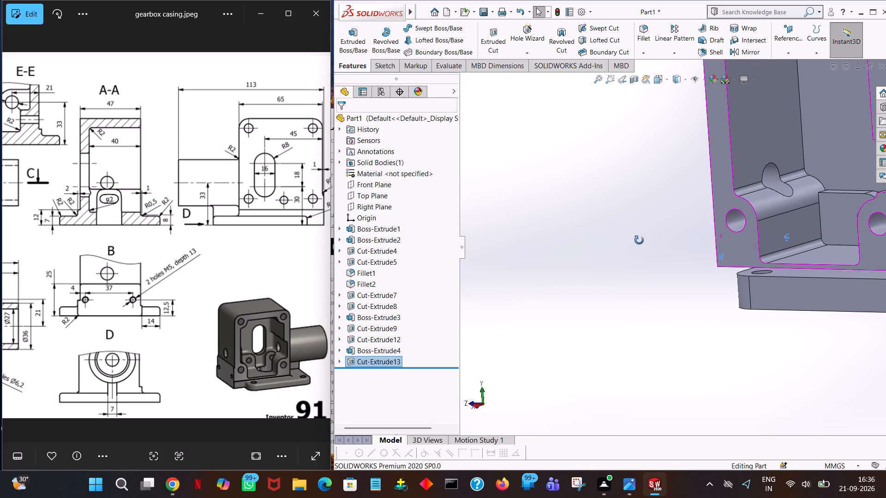
{"action": "middle_click_drag", "start_coordinate": [639, 240], "coordinate": [629, 239]}
{"action": "left_click", "coordinate": [632, 239]}
{"action": "middle_click_drag", "start_coordinate": [635, 240], "coordinate": [714, 254]}
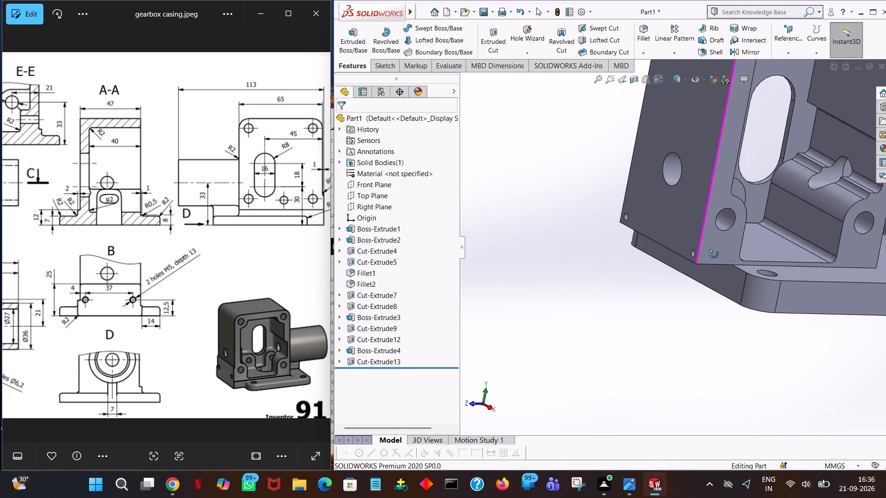
{"action": "middle_click_drag", "start_coordinate": [714, 254], "coordinate": [780, 255]}
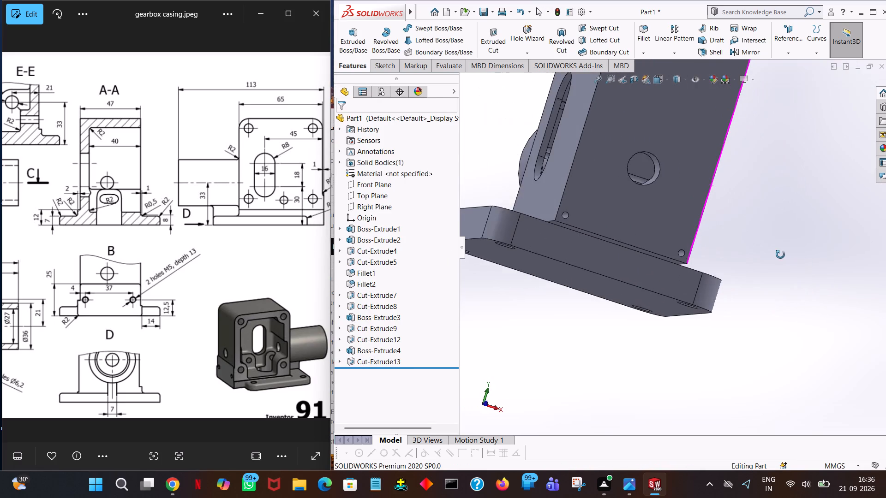
{"action": "middle_click_drag", "start_coordinate": [780, 255], "coordinate": [746, 237]}
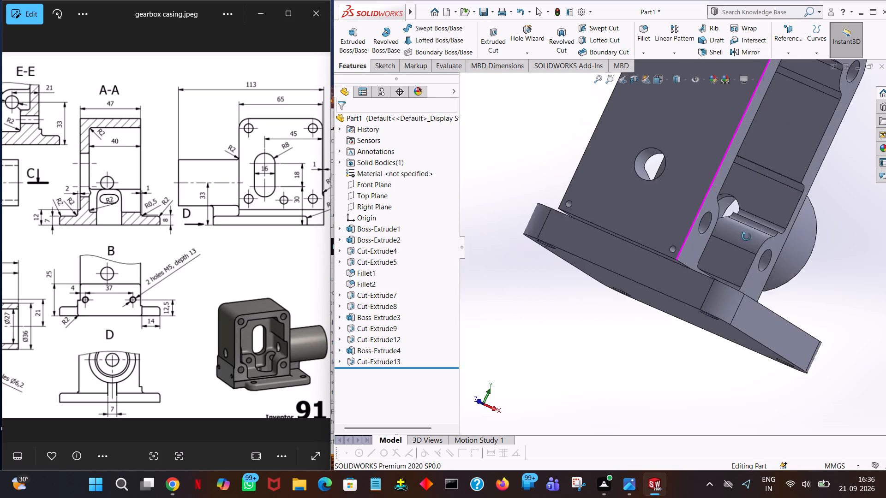
{"action": "middle_click_drag", "start_coordinate": [746, 237], "coordinate": [735, 235]}
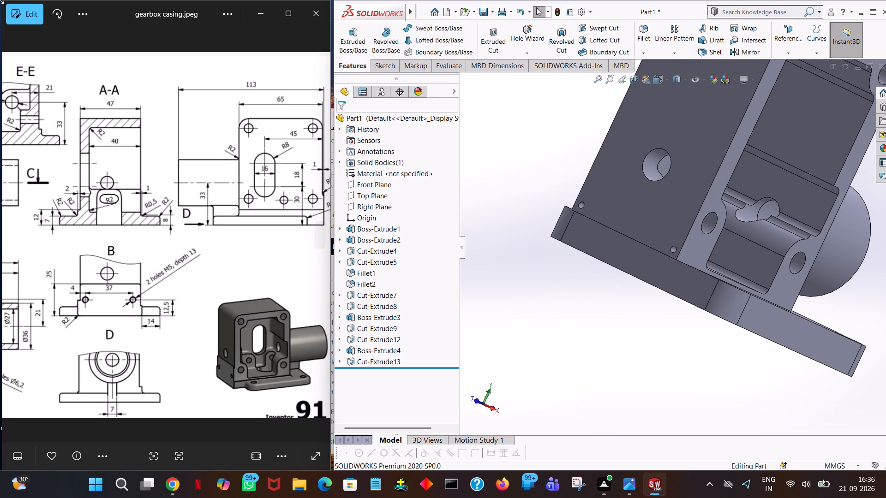
Examine the reference drawing's views, especially view B and sections A-A and C-C, and compare them with the casing's end and base.
{"action": "middle_click_drag", "start_coordinate": [205, 331], "coordinate": [212, 327]}
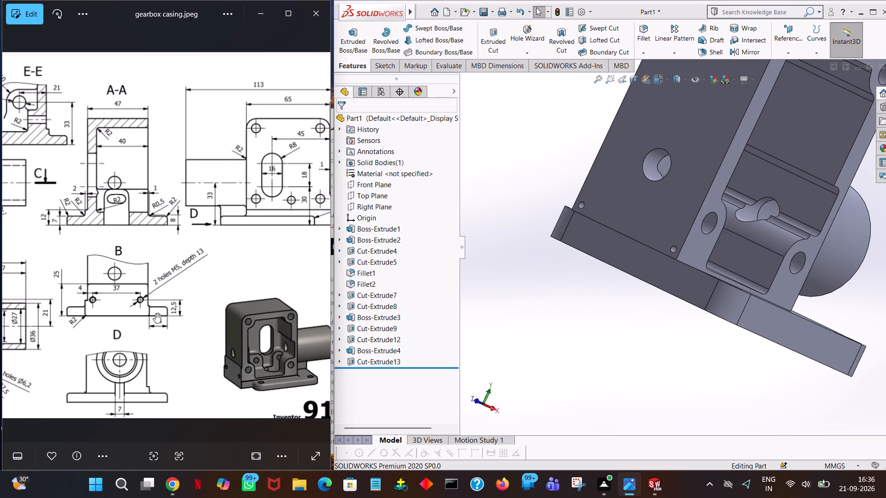
{"action": "left_click_drag", "start_coordinate": [108, 302], "coordinate": [5, 243]}
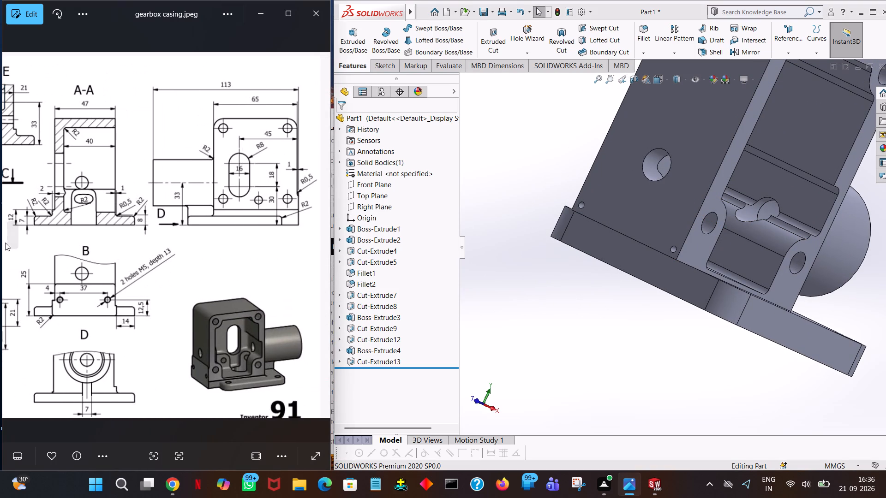
{"action": "left_click_drag", "start_coordinate": [5, 243], "coordinate": [93, 241]}
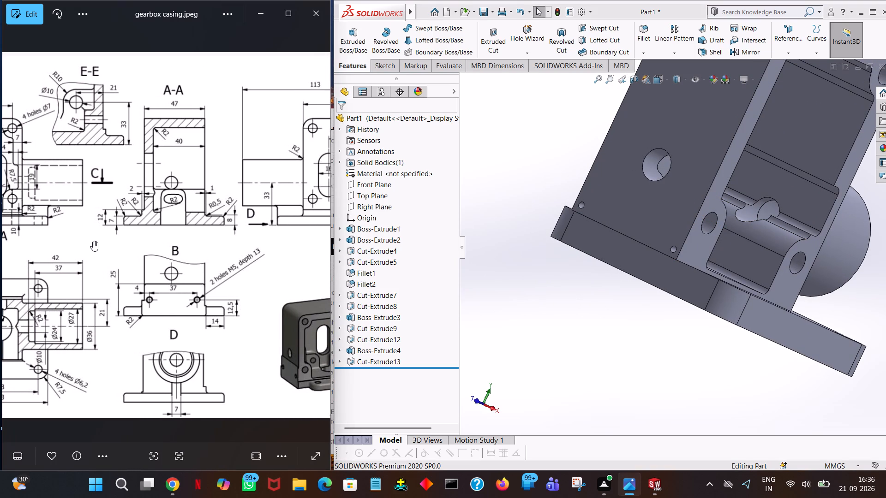
{"action": "left_click_drag", "start_coordinate": [93, 241], "coordinate": [0, 253]}
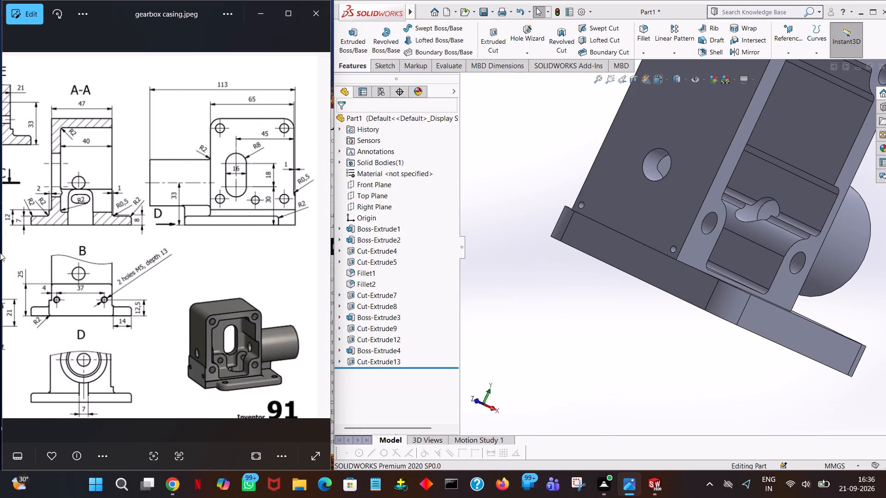
{"action": "left_click_drag", "start_coordinate": [0, 253], "coordinate": [0, 252]}
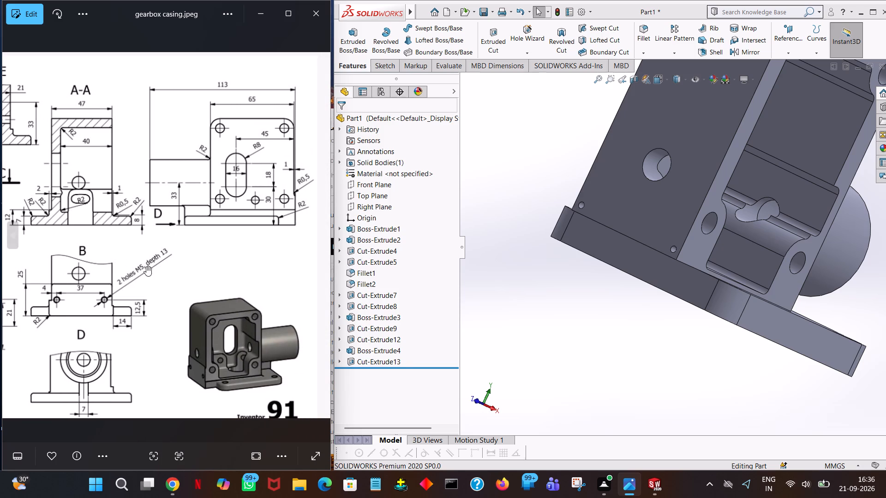
{"action": "middle_click_drag", "start_coordinate": [582, 386], "coordinate": [534, 348]}
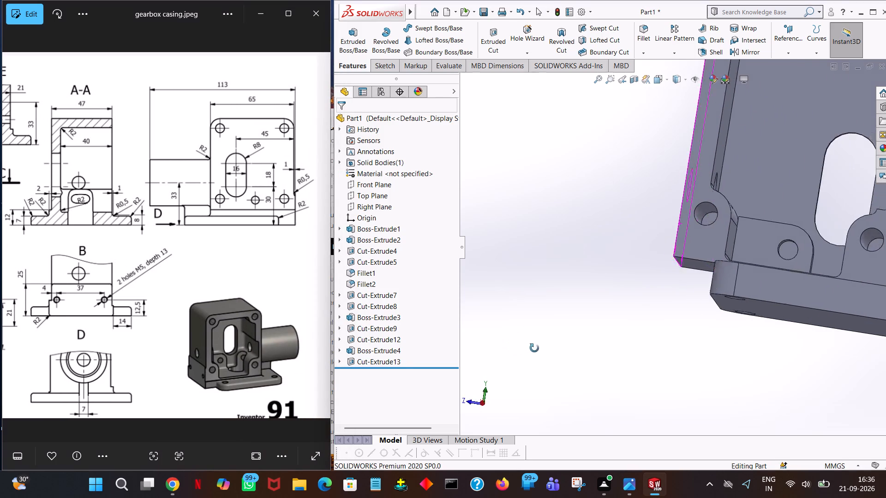
{"action": "middle_click_drag", "start_coordinate": [534, 348], "coordinate": [548, 353]}
{"action": "middle_click", "coordinate": [548, 353]}
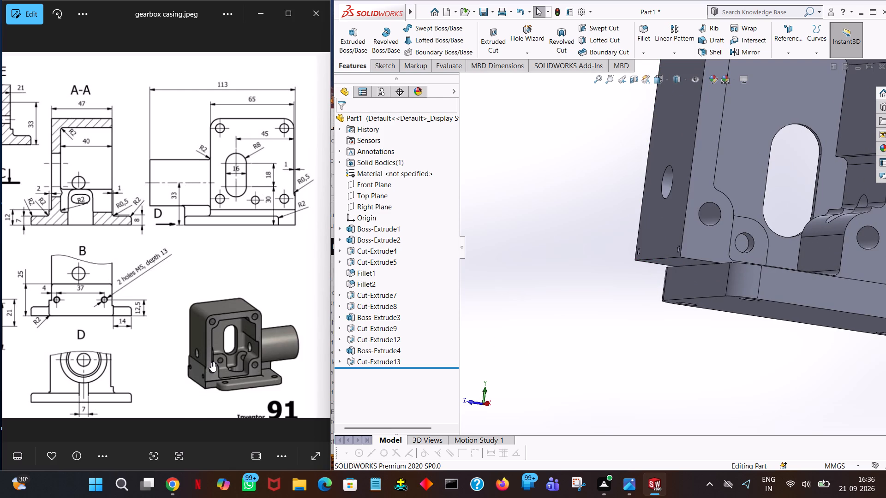
{"action": "left_click_drag", "start_coordinate": [177, 273], "coordinate": [244, 264]}
{"action": "left_click_drag", "start_coordinate": [150, 260], "coordinate": [156, 261]}
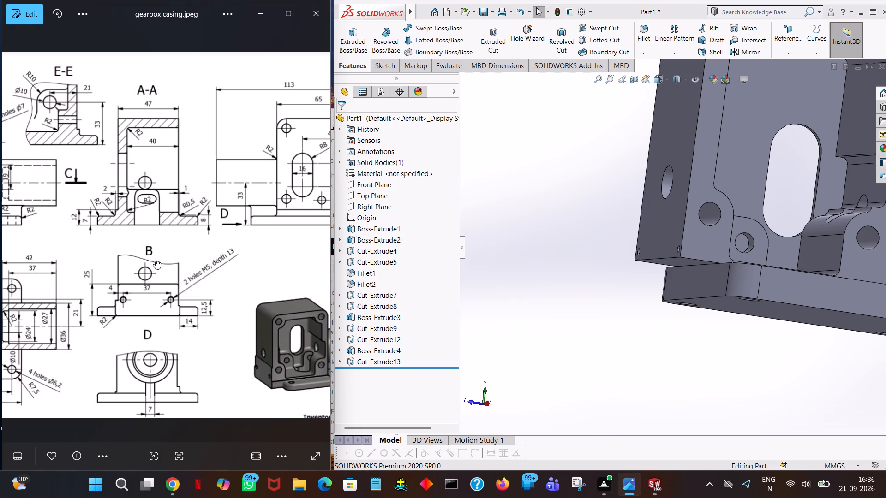
{"action": "left_click_drag", "start_coordinate": [156, 261], "coordinate": [289, 261]}
{"action": "left_click_drag", "start_coordinate": [99, 250], "coordinate": [134, 252]}
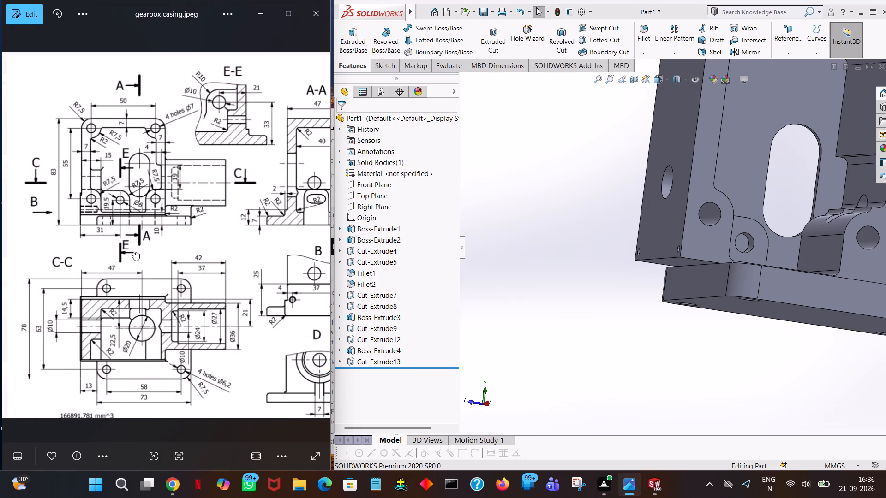
{"action": "left_click_drag", "start_coordinate": [134, 252], "coordinate": [192, 262]}
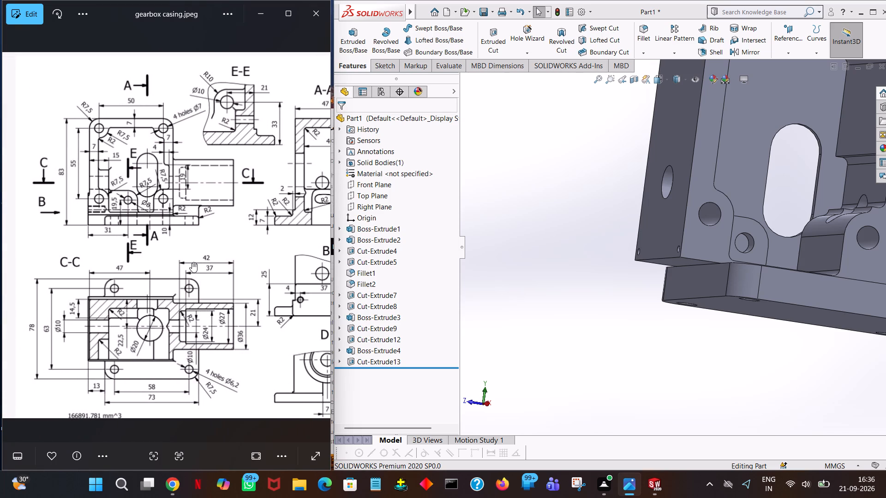
{"action": "left_click_drag", "start_coordinate": [192, 262], "coordinate": [127, 263]}
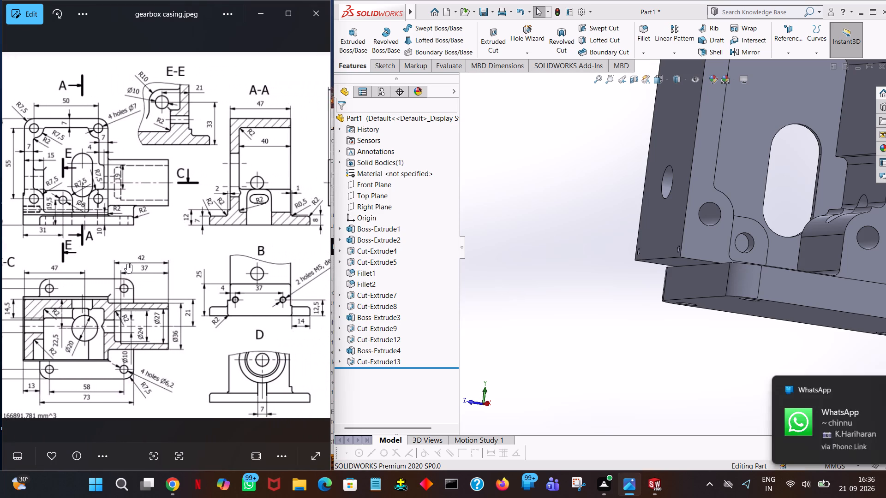
{"action": "left_click_drag", "start_coordinate": [127, 263], "coordinate": [0, 269]}
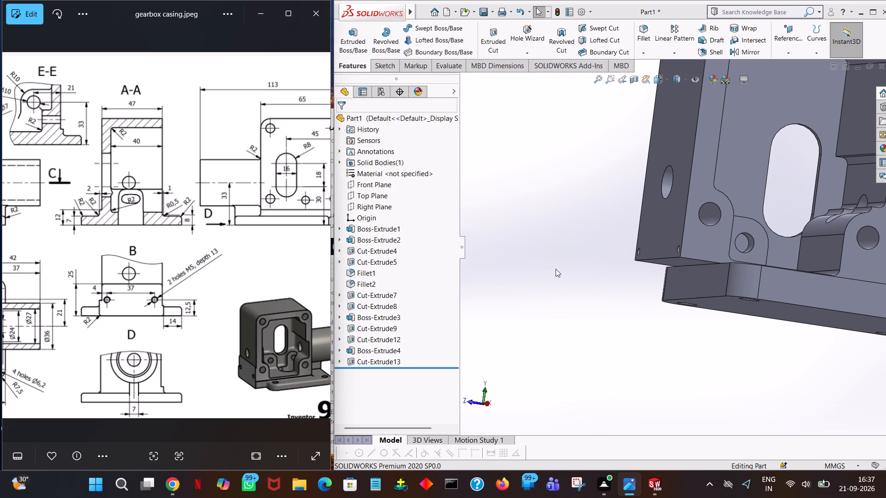
Start an Extruded Boss sketch on the underside of the casing's overhanging end and trace its outline as a closed 42 by 13 mm rectangle.
{"action": "middle_click_drag", "start_coordinate": [556, 269], "coordinate": [550, 303]}
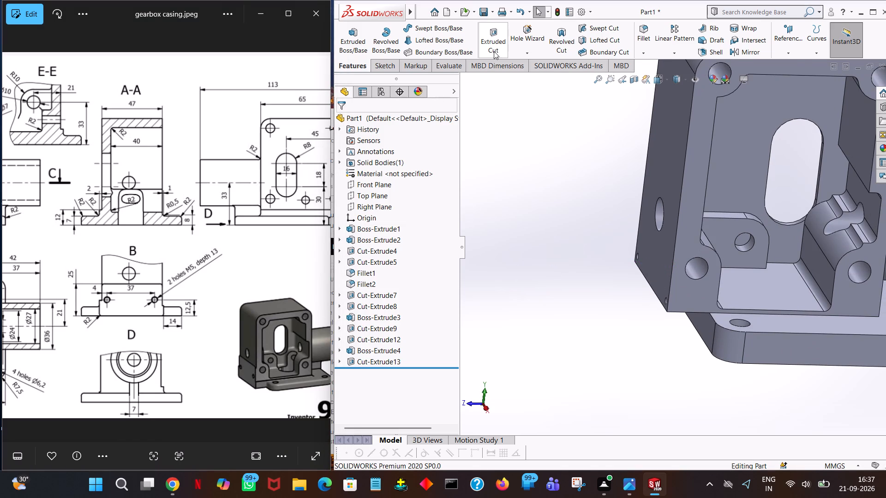
{"action": "left_click", "coordinate": [356, 32]}
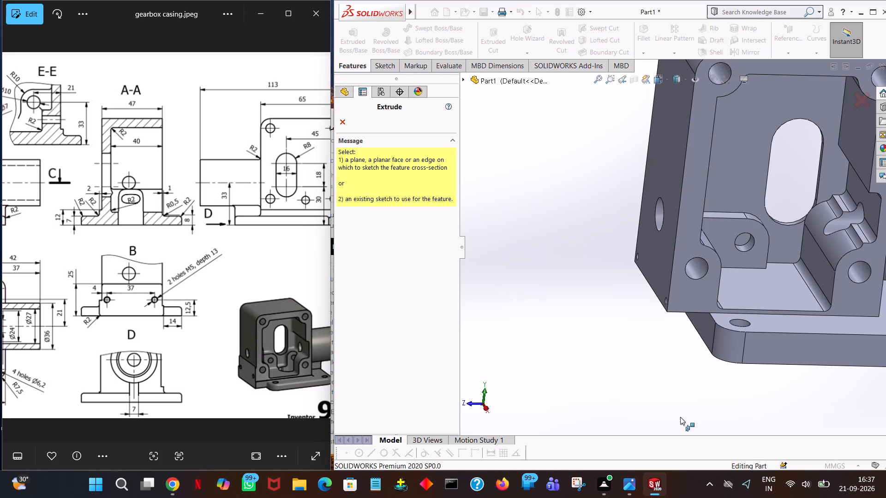
{"action": "middle_click_drag", "start_coordinate": [676, 387], "coordinate": [679, 262]}
{"action": "left_click", "coordinate": [675, 348]}
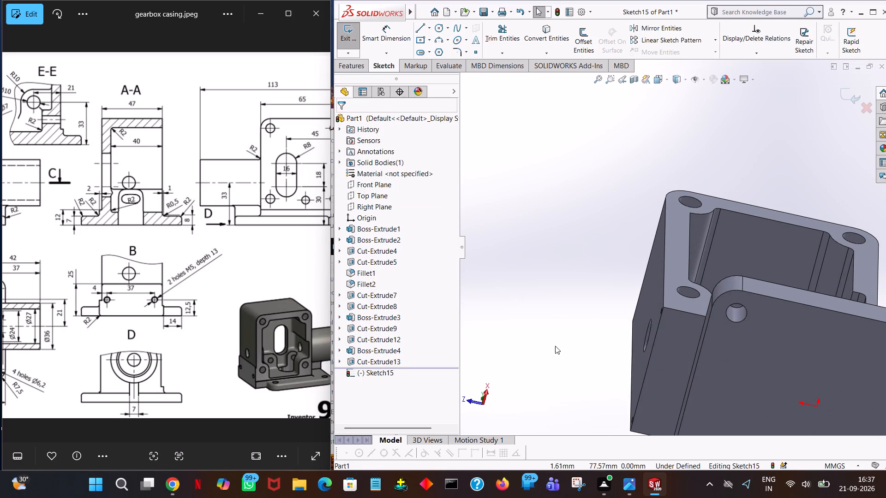
{"action": "key", "text": "space"}
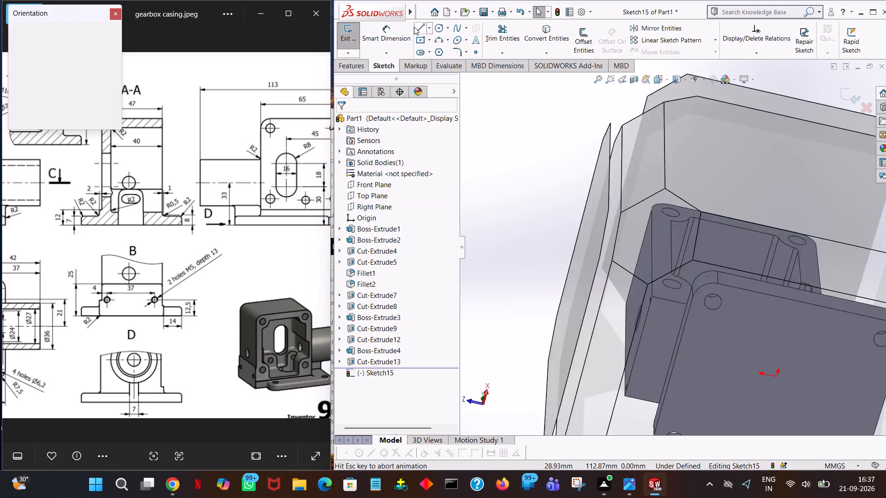
{"action": "left_click", "coordinate": [112, 67]}
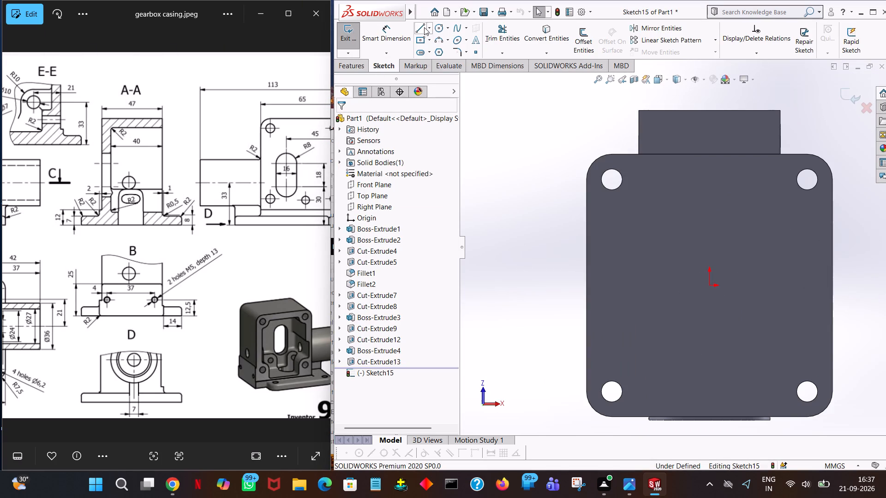
{"action": "left_click", "coordinate": [416, 23]}
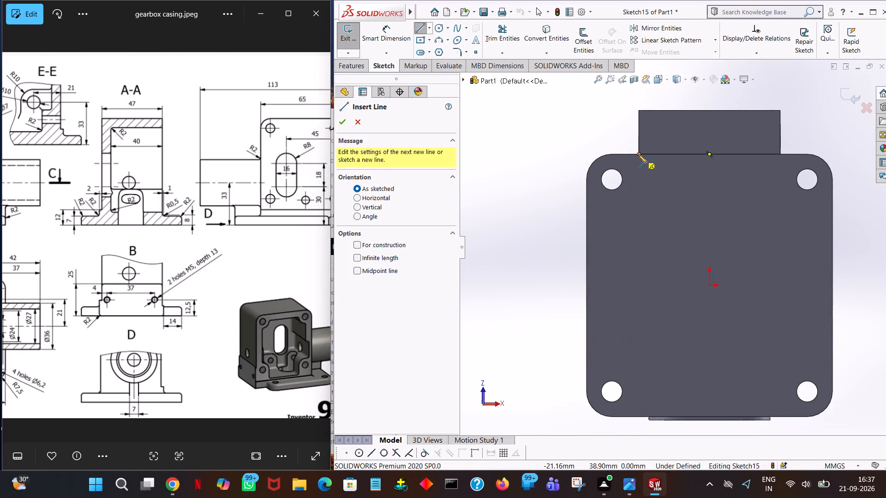
{"action": "left_click", "coordinate": [638, 154]}
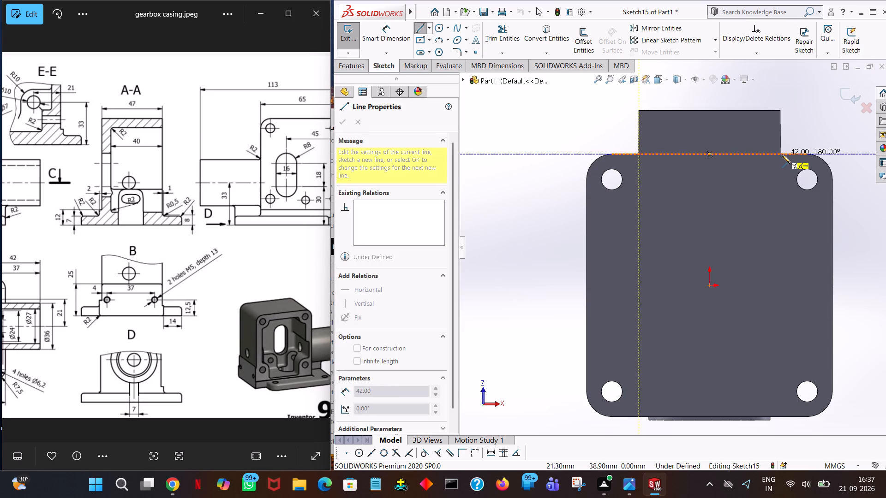
{"action": "left_click", "coordinate": [779, 155]}
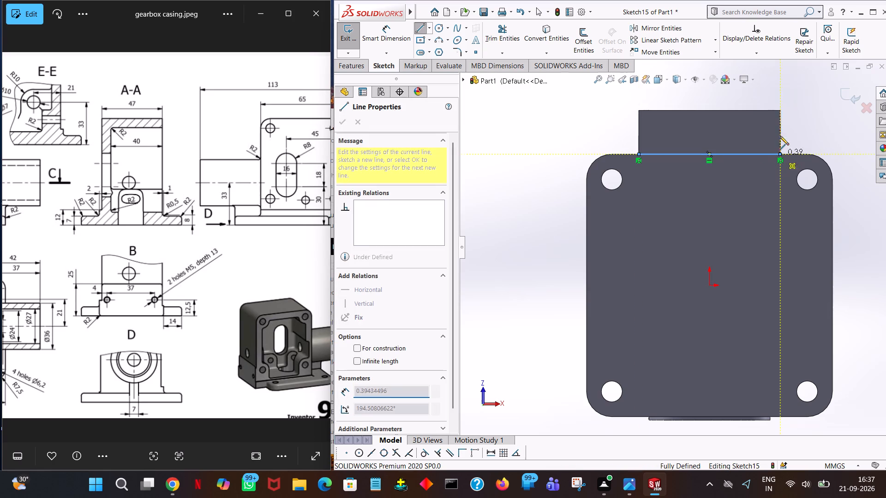
{"action": "left_click", "coordinate": [781, 110]}
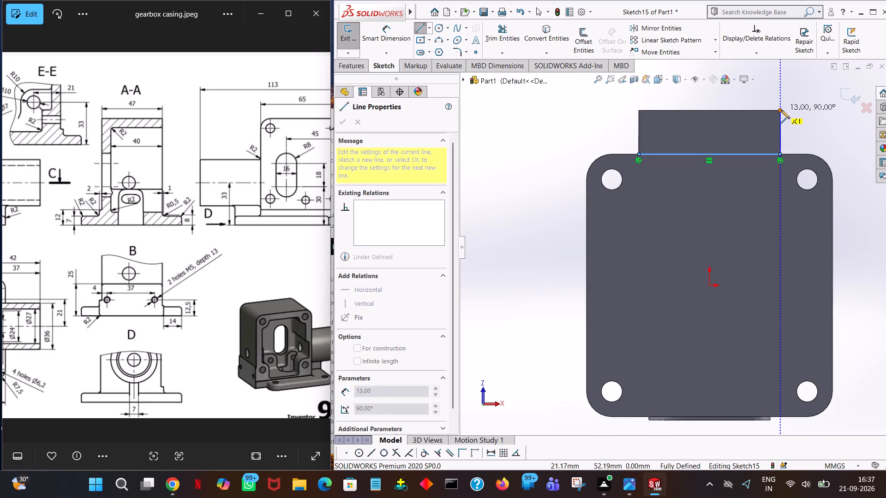
{"action": "left_click", "coordinate": [638, 110]}
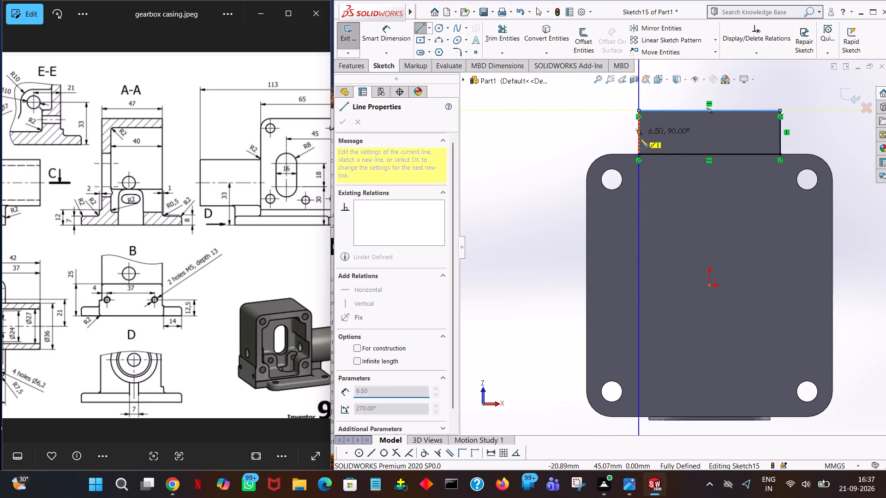
{"action": "left_click", "coordinate": [638, 153]}
{"action": "right_click", "coordinate": [638, 153]}
{"action": "left_click", "coordinate": [654, 160]}
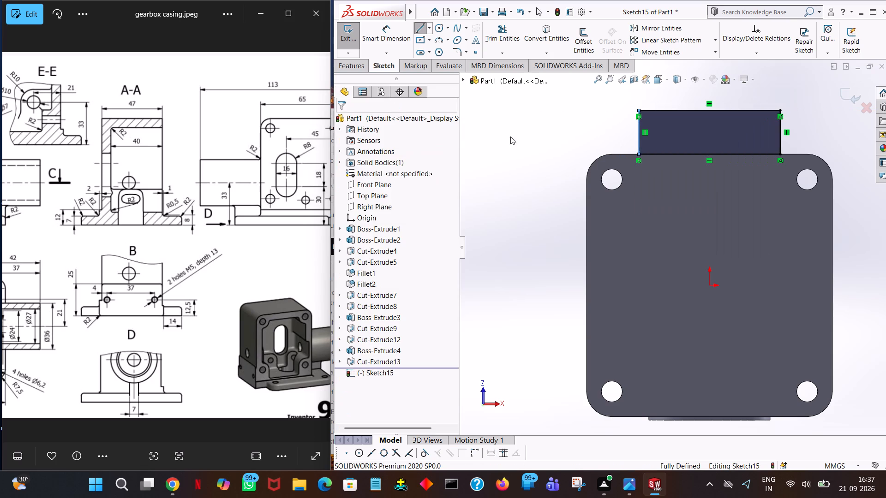
Extrude the rectangle as a blind boss 10 mm deep, merged with the casing beside the base plate.
{"action": "left_click", "coordinate": [365, 70]}
{"action": "left_click", "coordinate": [364, 47]}
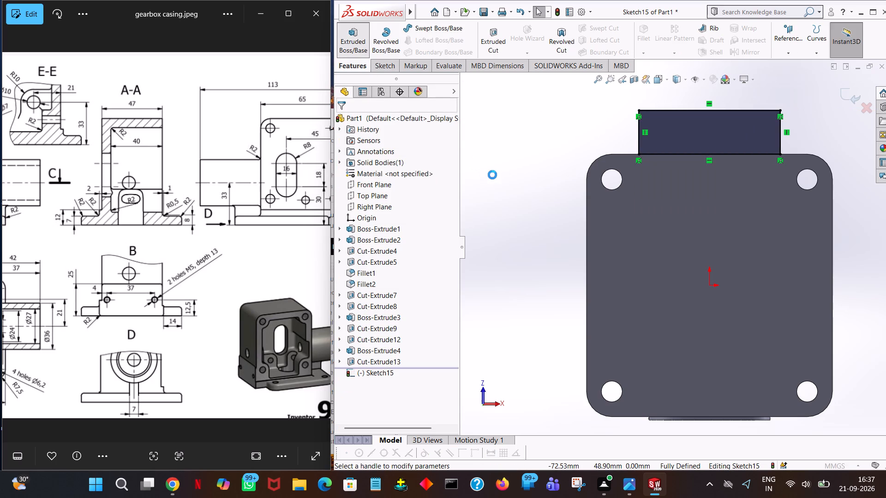
{"action": "middle_click_drag", "start_coordinate": [501, 174], "coordinate": [515, 249]}
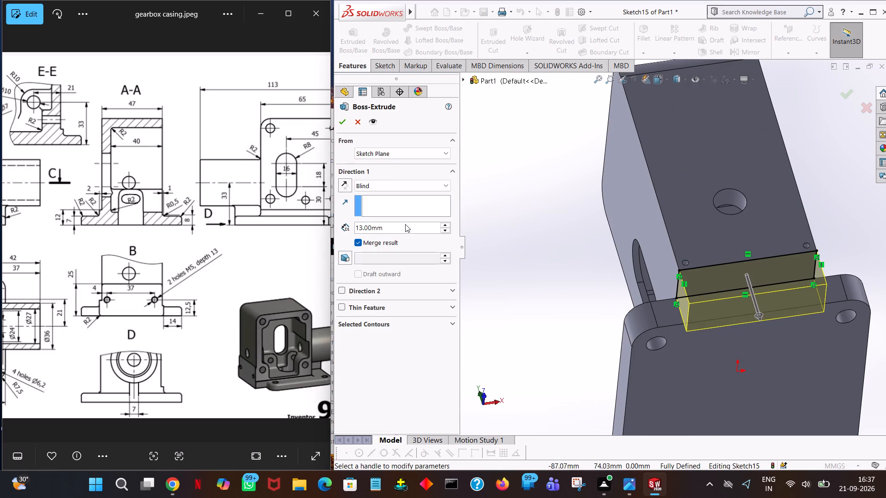
{"action": "double_click", "coordinate": [405, 224]}
{"action": "type", "text": "10"}
{"action": "key", "text": "Return"}
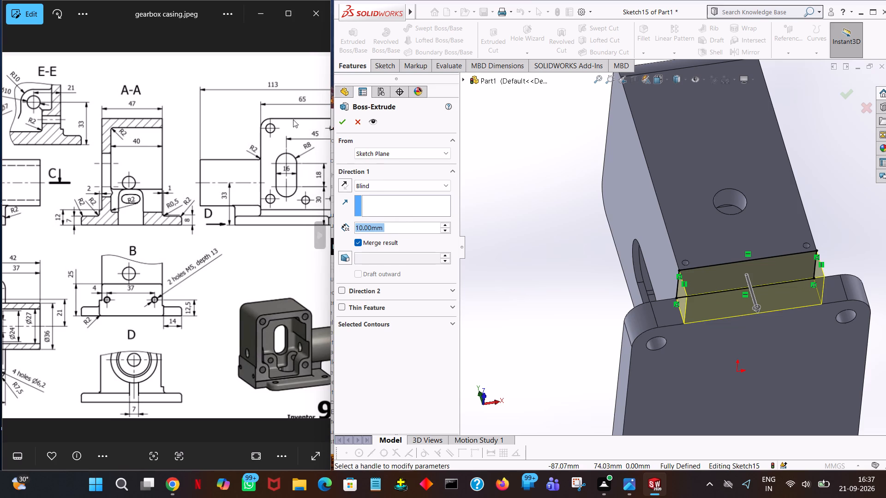
{"action": "left_click", "coordinate": [341, 124]}
{"action": "middle_click_drag", "start_coordinate": [506, 221], "coordinate": [439, 244]}
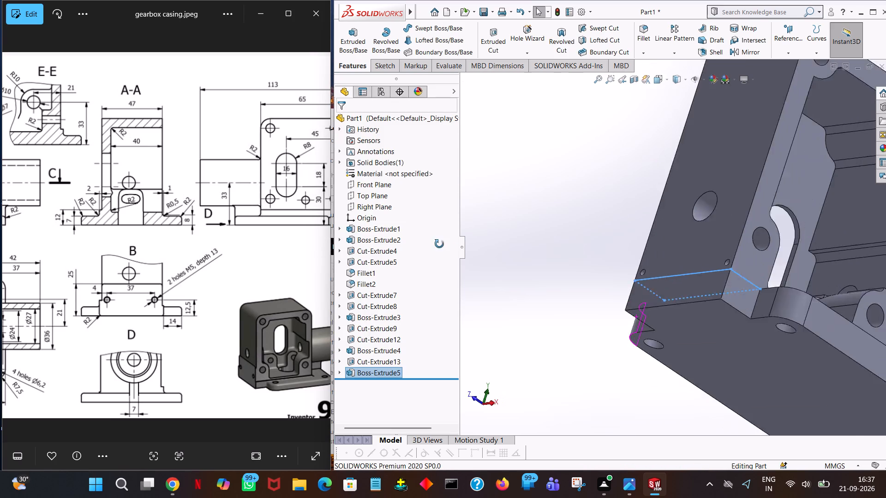
{"action": "middle_click_drag", "start_coordinate": [439, 244], "coordinate": [415, 261]}
{"action": "left_click", "coordinate": [554, 203]}
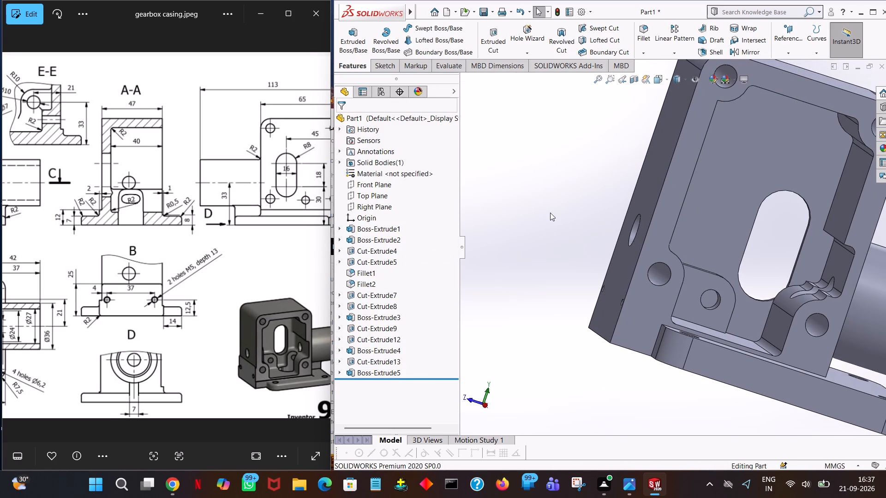
Fillet the bottom outer edge across the casing's overhanging end with a 2 mm radius.
{"action": "middle_click_drag", "start_coordinate": [602, 381], "coordinate": [632, 375]}
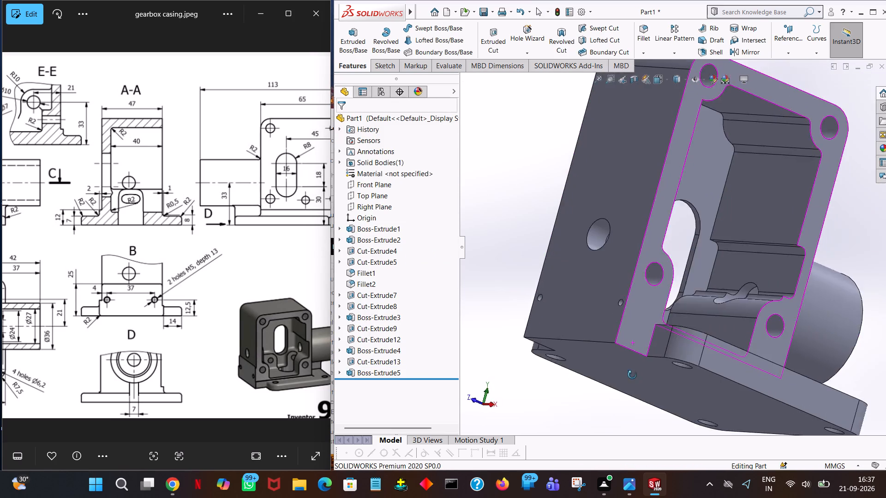
{"action": "middle_click_drag", "start_coordinate": [632, 375], "coordinate": [603, 374]}
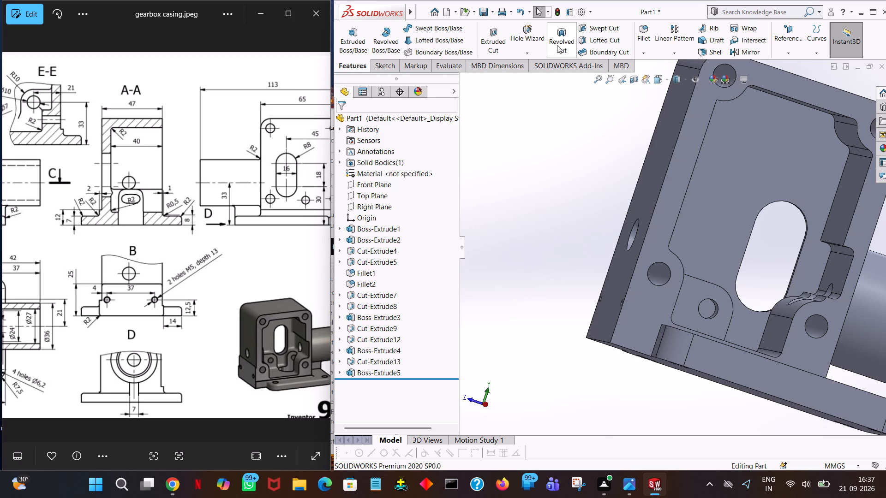
{"action": "left_click", "coordinate": [647, 50]}
{"action": "left_click", "coordinate": [646, 59]}
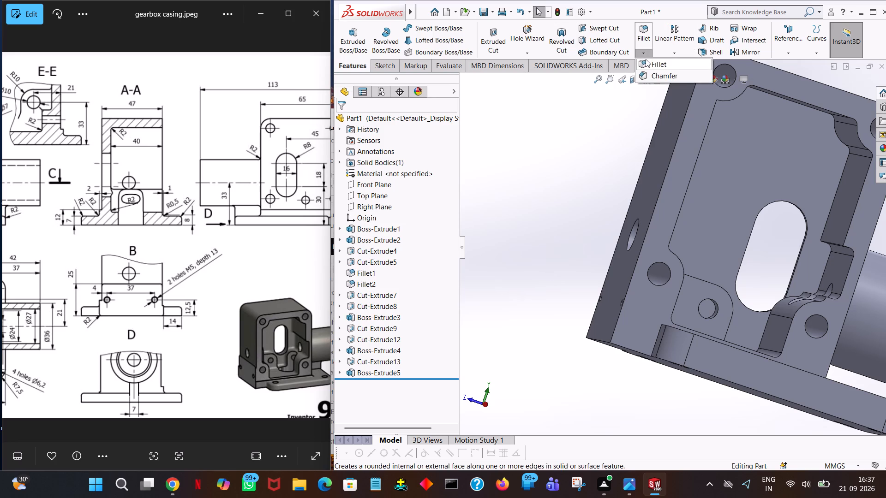
{"action": "middle_click_drag", "start_coordinate": [606, 373], "coordinate": [618, 353]}
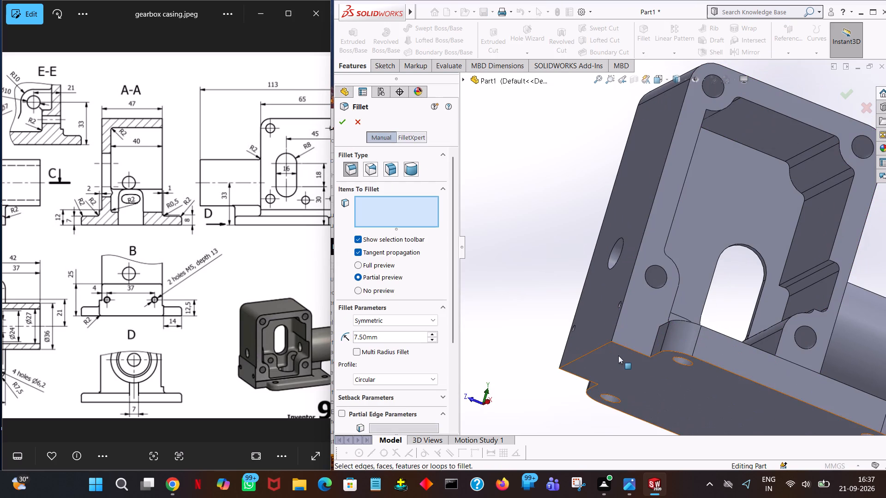
{"action": "left_click", "coordinate": [598, 347]}
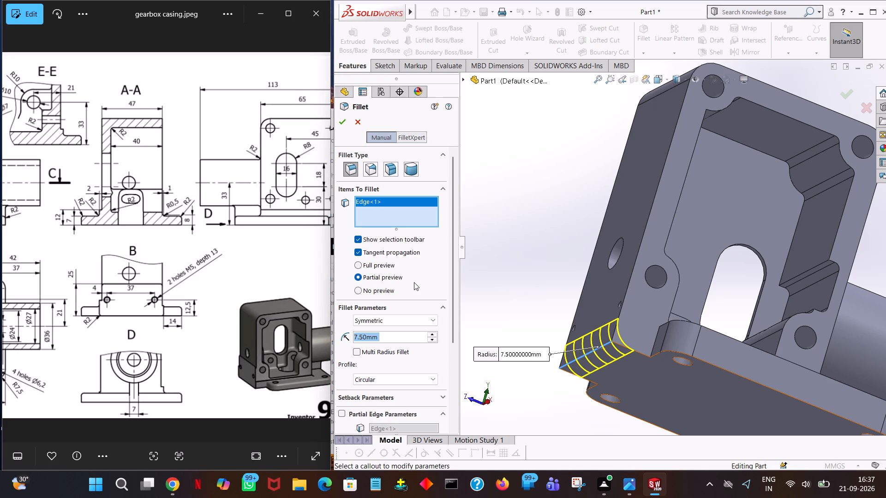
{"action": "key", "text": "2"}
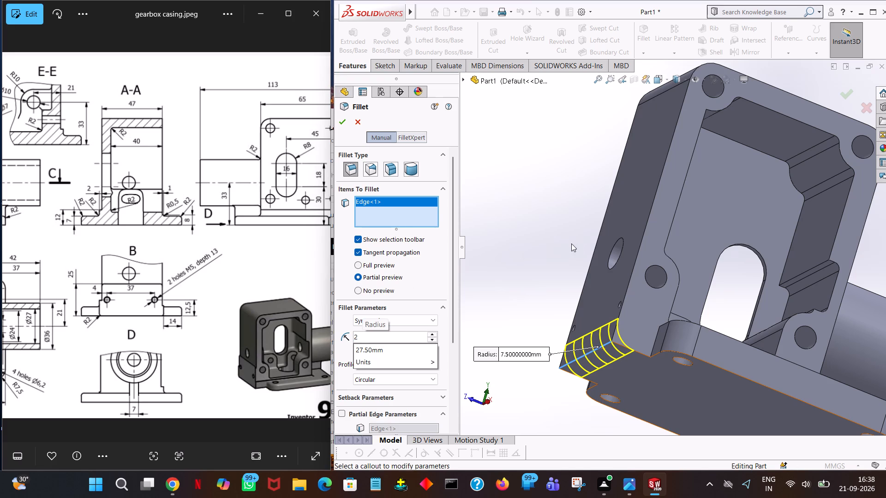
{"action": "left_click", "coordinate": [541, 236]}
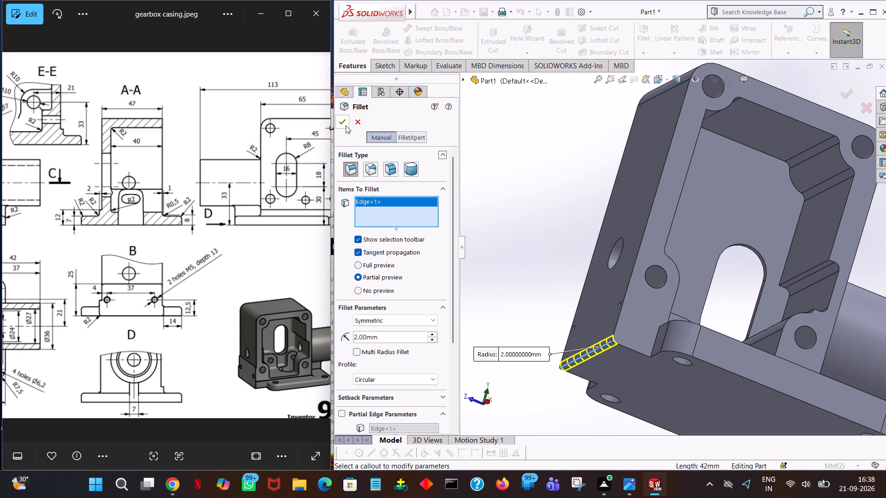
{"action": "left_click", "coordinate": [346, 126]}
Fillet the short vertical edge where the end boss meets the base plate on the casing's open side, radius 2 mm.
{"action": "middle_click_drag", "start_coordinate": [578, 288], "coordinate": [565, 323]}
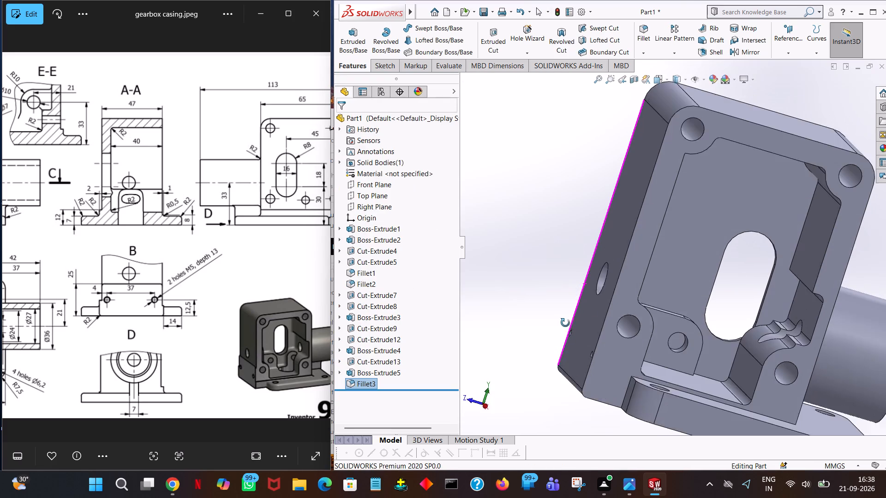
{"action": "middle_click_drag", "start_coordinate": [565, 323], "coordinate": [563, 309]}
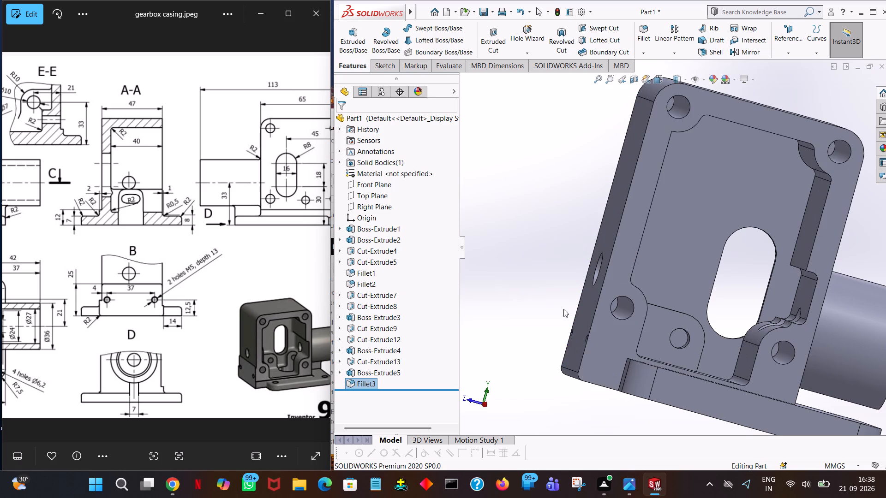
{"action": "middle_click_drag", "start_coordinate": [622, 395], "coordinate": [629, 377]}
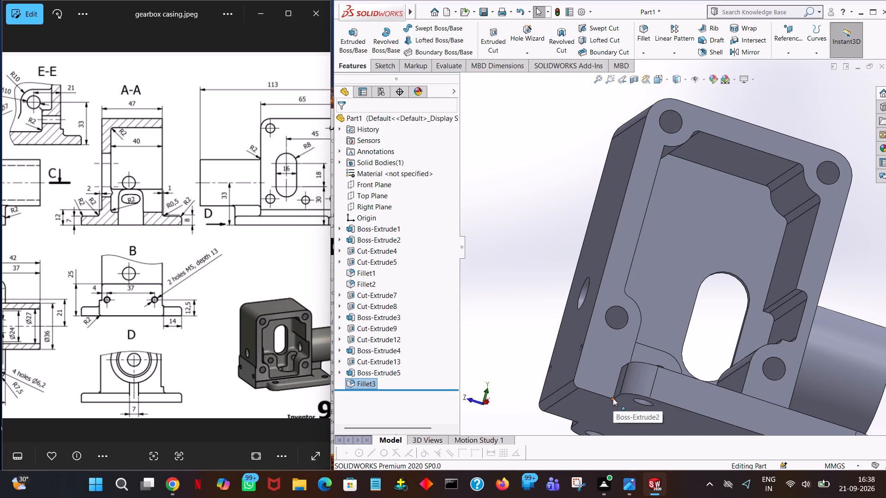
{"action": "left_click", "coordinate": [616, 390]}
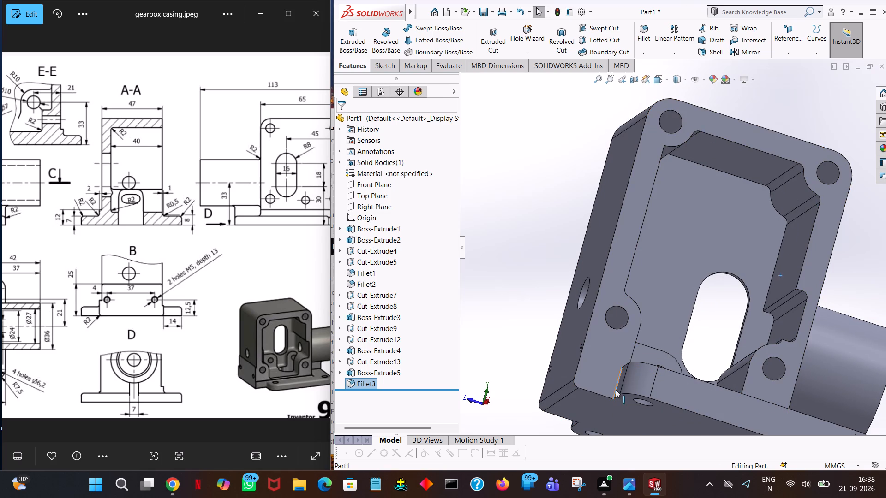
{"action": "left_click", "coordinate": [640, 33]}
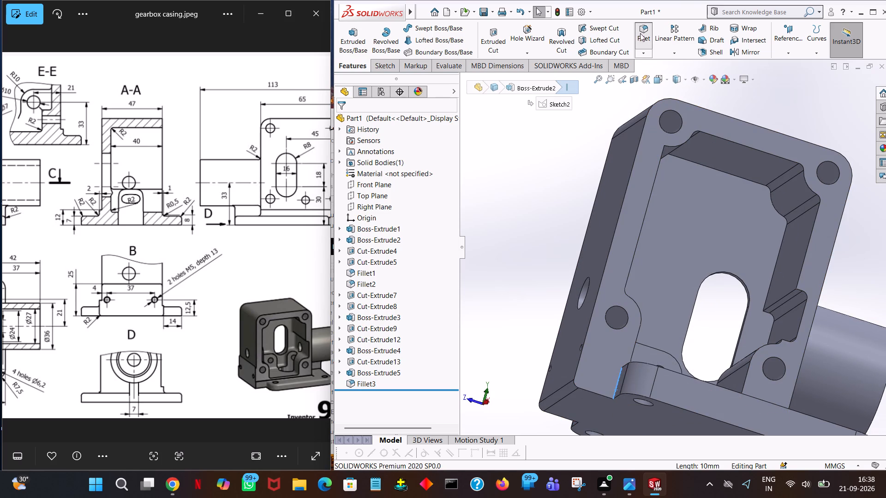
{"action": "middle_click_drag", "start_coordinate": [521, 305], "coordinate": [521, 306]}
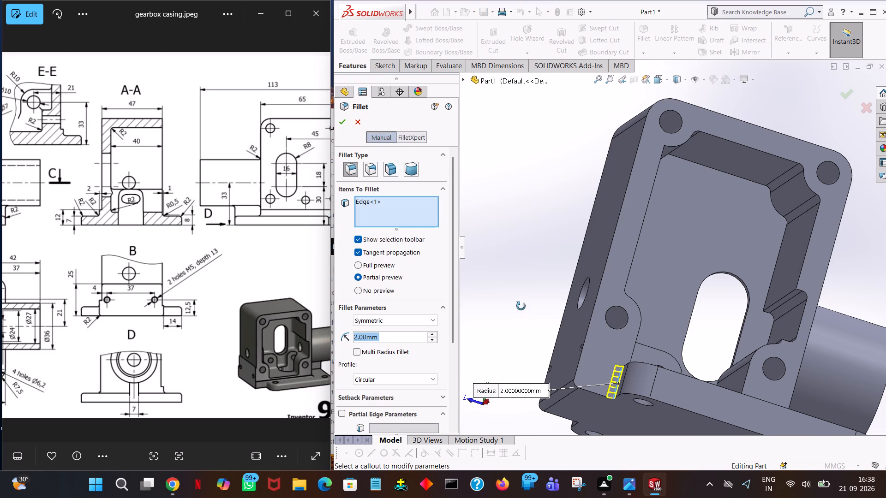
{"action": "middle_click_drag", "start_coordinate": [521, 306], "coordinate": [516, 327]}
{"action": "left_click", "coordinate": [339, 121]}
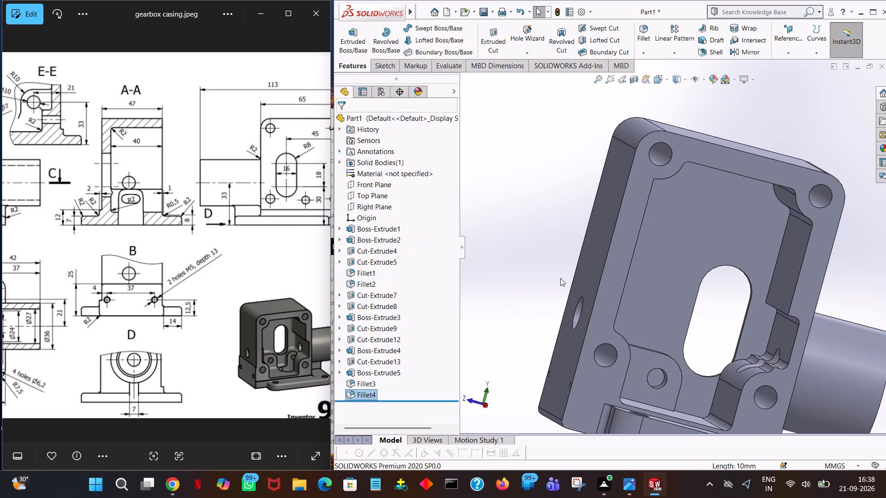
Fillet the matching vertical edge between the end boss and the base plate on the closed slotted-wall side, radius 2 mm.
{"action": "scroll", "coordinate": [536, 346], "scroll_direction": "up", "scroll_amount": 1, "text": "ctrl"}
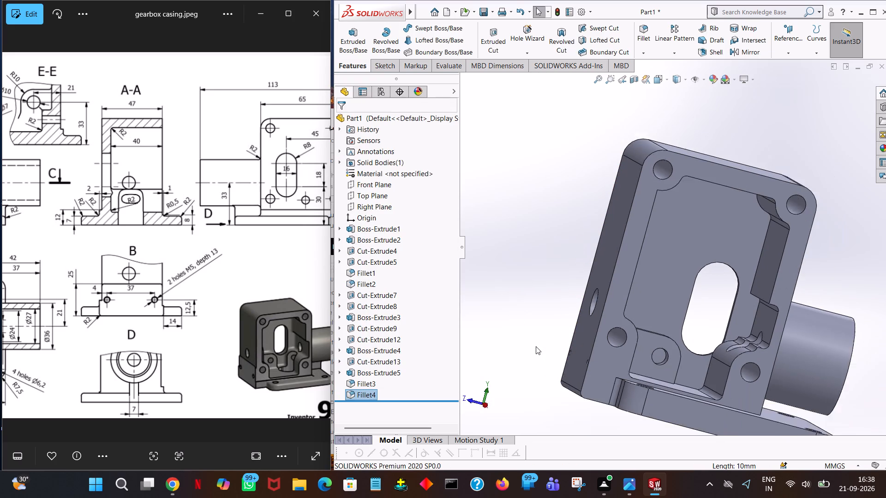
{"action": "scroll", "coordinate": [536, 346], "scroll_direction": "up", "scroll_amount": 1, "text": "ctrl"}
{"action": "scroll", "coordinate": [536, 346], "scroll_direction": "down", "scroll_amount": 1, "text": "ctrl"}
{"action": "middle_click_drag", "start_coordinate": [611, 383], "coordinate": [604, 409]}
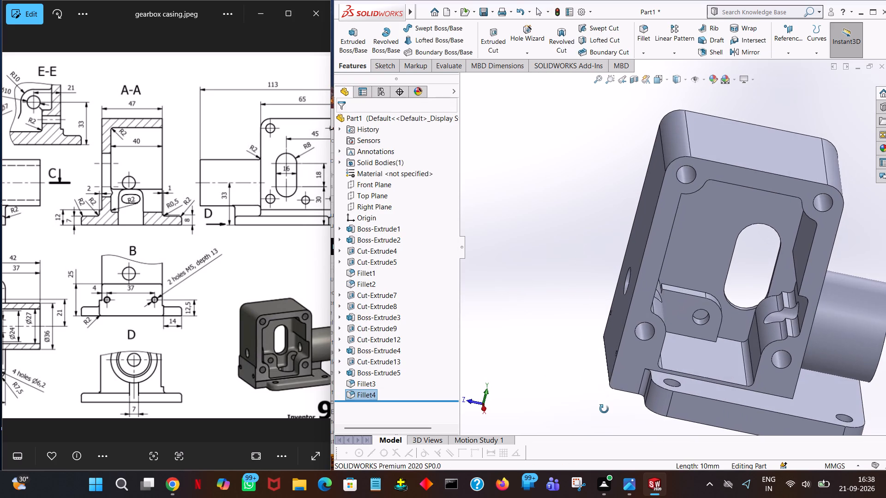
{"action": "middle_click_drag", "start_coordinate": [604, 409], "coordinate": [618, 379]}
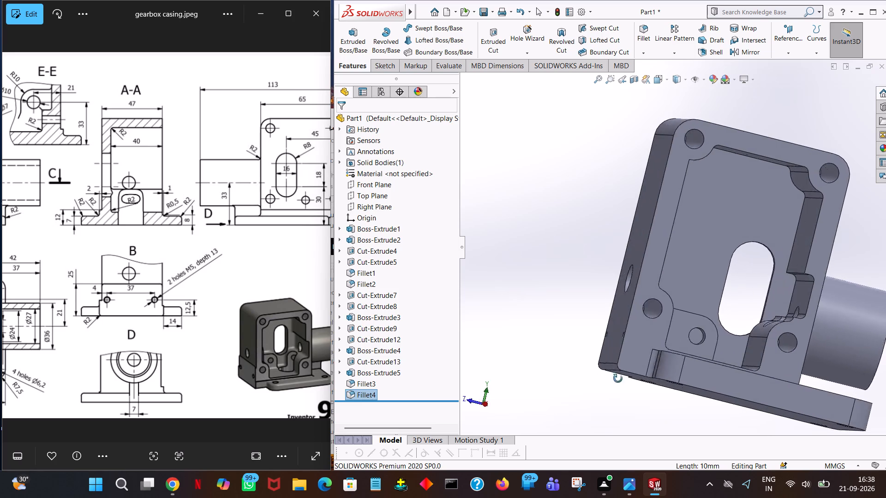
{"action": "middle_click_drag", "start_coordinate": [618, 379], "coordinate": [730, 431]}
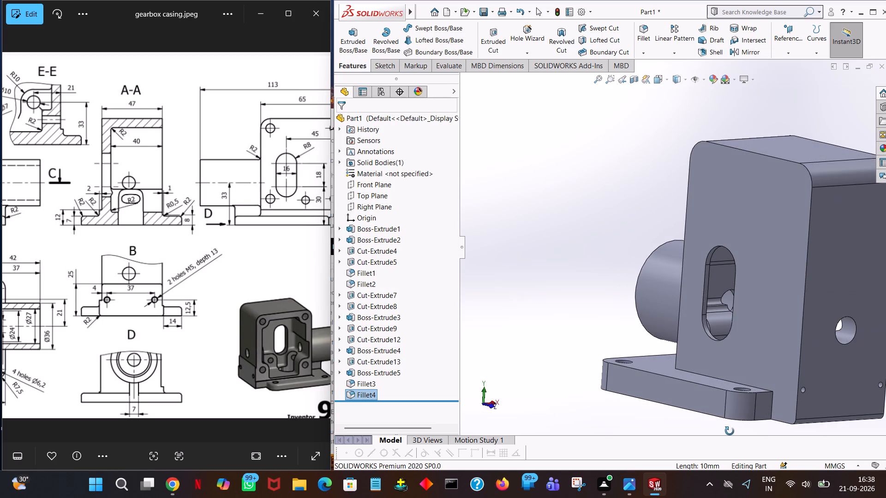
{"action": "middle_click_drag", "start_coordinate": [730, 431], "coordinate": [734, 431]}
{"action": "left_click", "coordinate": [640, 29]}
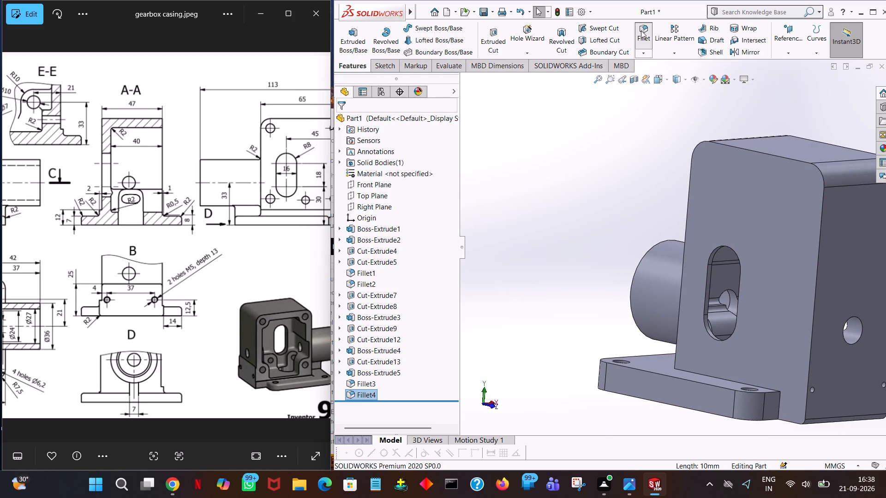
{"action": "left_click", "coordinate": [778, 406]}
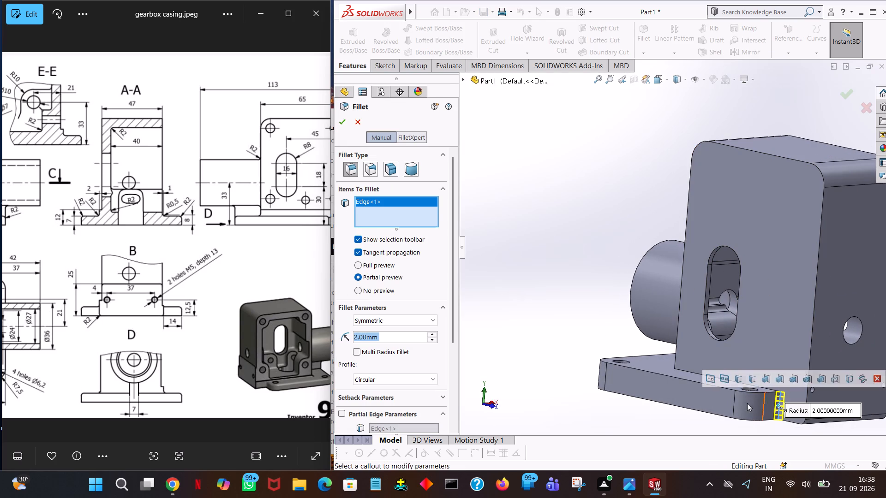
{"action": "left_click", "coordinate": [344, 124]}
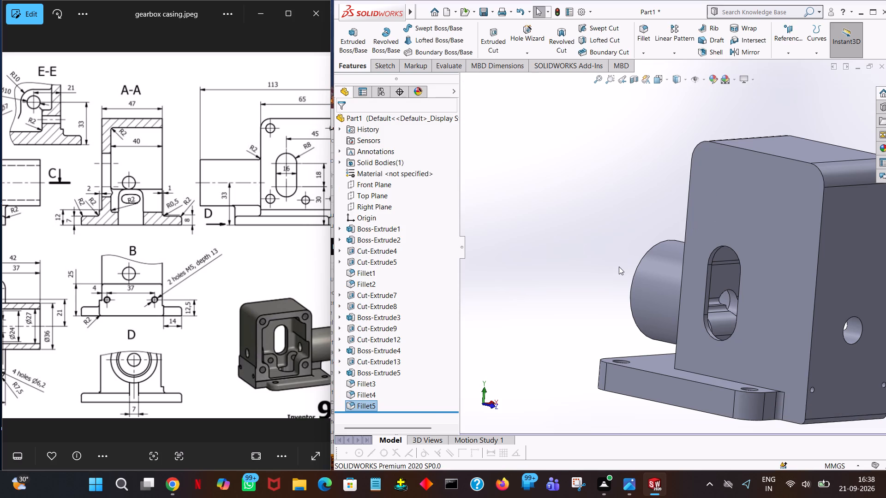
Examine the casing's tube, base plate and open interior from several angles and compare them with the reference drawing's views and sections.
{"action": "middle_click_drag", "start_coordinate": [619, 271], "coordinate": [679, 333]}
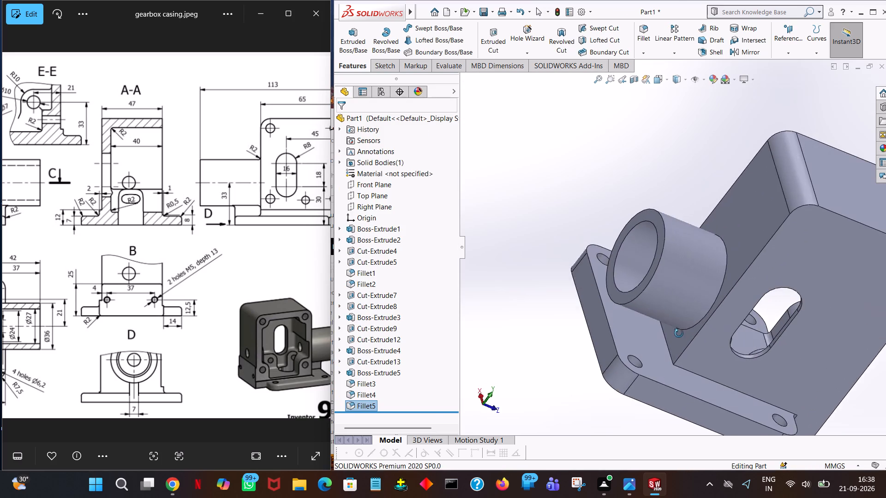
{"action": "middle_click_drag", "start_coordinate": [679, 333], "coordinate": [664, 306]}
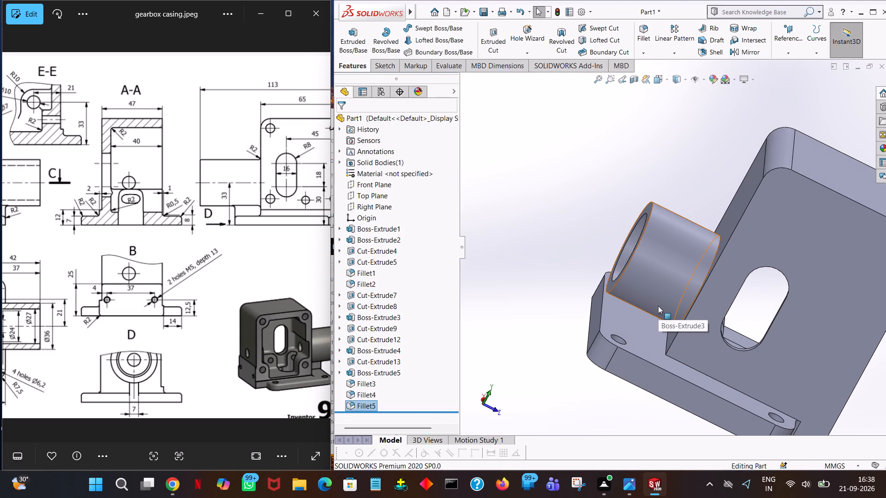
{"action": "middle_click_drag", "start_coordinate": [541, 218], "coordinate": [637, 254]}
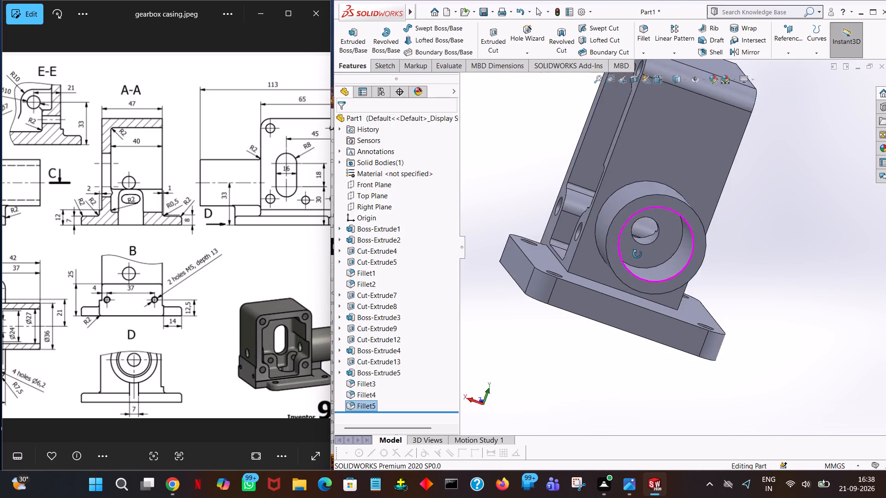
{"action": "middle_click_drag", "start_coordinate": [637, 254], "coordinate": [634, 254]}
{"action": "middle_click_drag", "start_coordinate": [625, 252], "coordinate": [618, 239]}
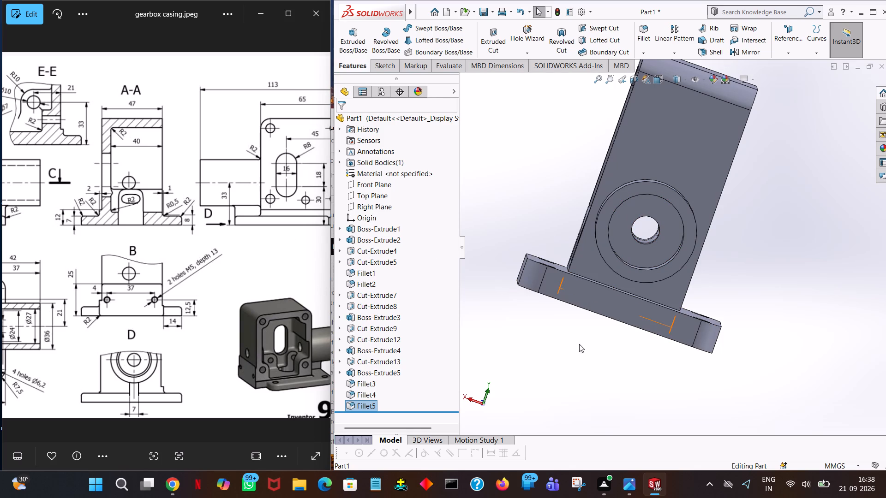
{"action": "middle_click_drag", "start_coordinate": [653, 386], "coordinate": [601, 370]}
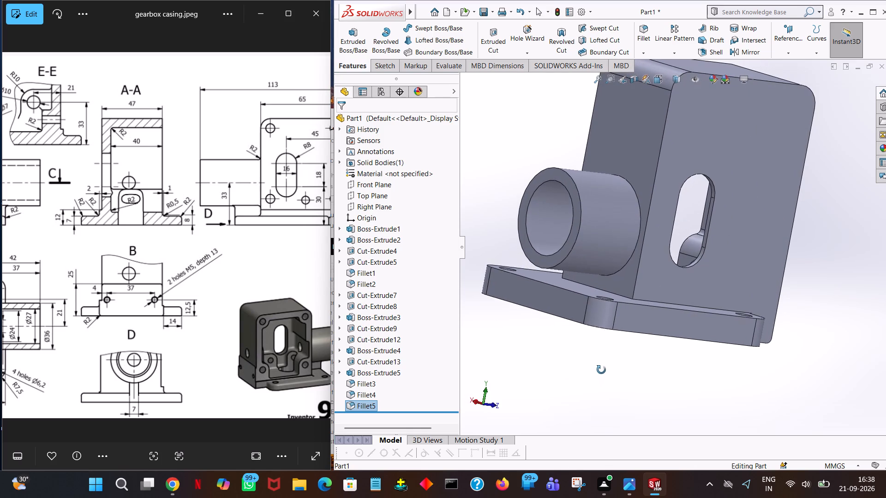
{"action": "middle_click_drag", "start_coordinate": [601, 370], "coordinate": [601, 370]}
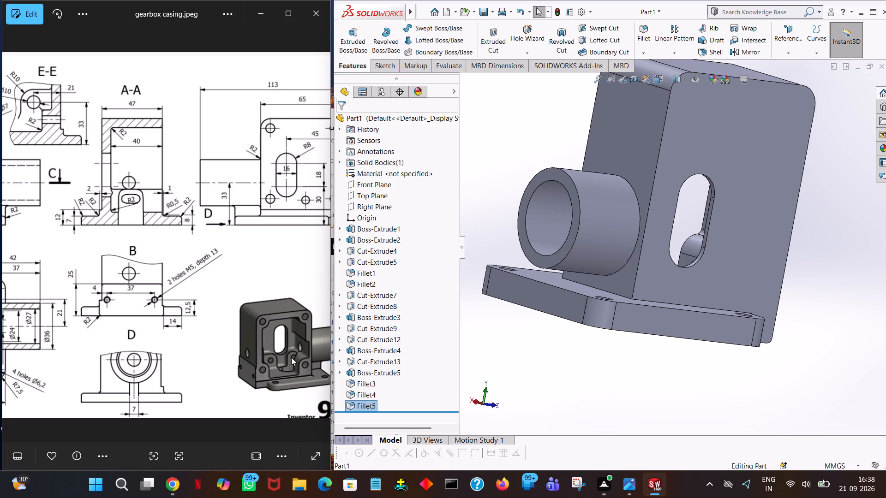
{"action": "left_click_drag", "start_coordinate": [239, 350], "coordinate": [188, 347]}
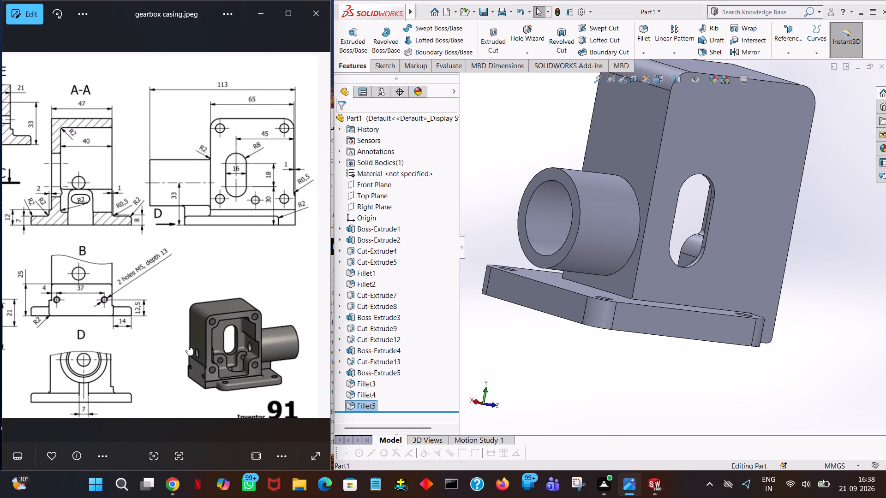
{"action": "left_click_drag", "start_coordinate": [188, 347], "coordinate": [193, 347]}
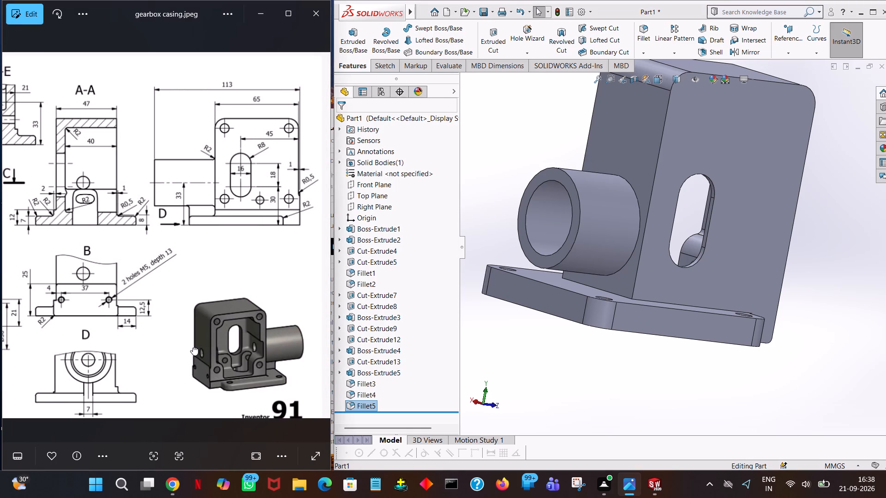
{"action": "left_click_drag", "start_coordinate": [193, 347], "coordinate": [174, 342]}
{"action": "left_click_drag", "start_coordinate": [509, 355], "coordinate": [538, 362]}
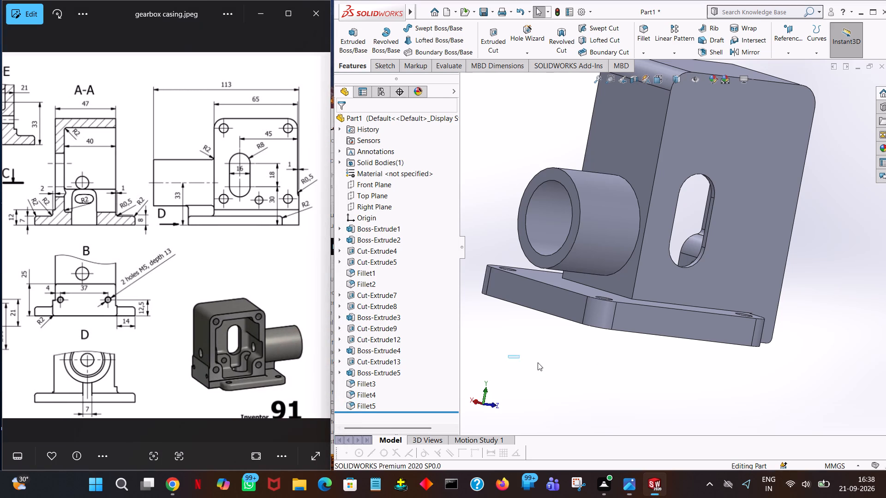
{"action": "left_click_drag", "start_coordinate": [538, 362], "coordinate": [600, 367]}
{"action": "left_click_drag", "start_coordinate": [622, 376], "coordinate": [593, 378]}
{"action": "left_click_drag", "start_coordinate": [524, 107], "coordinate": [531, 110]}
{"action": "left_click_drag", "start_coordinate": [519, 149], "coordinate": [527, 157]}
{"action": "middle_click_drag", "start_coordinate": [489, 177], "coordinate": [543, 214]}
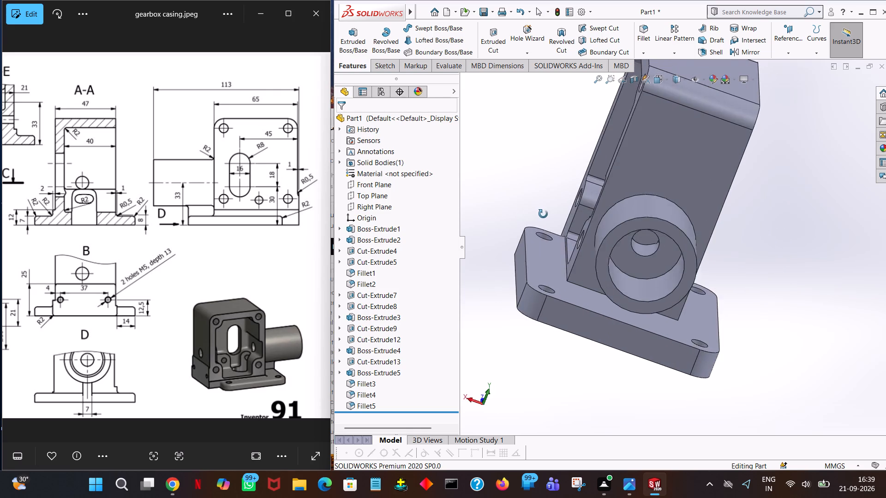
{"action": "middle_click_drag", "start_coordinate": [543, 214], "coordinate": [616, 247]}
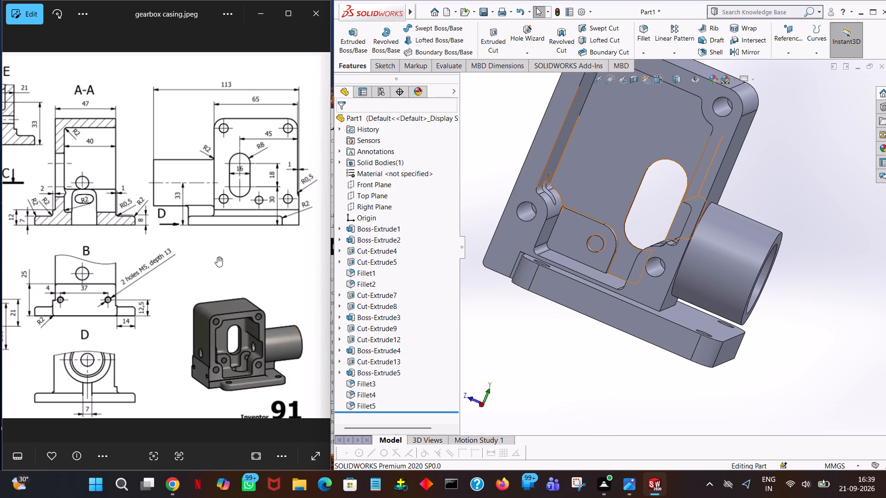
{"action": "middle_click_drag", "start_coordinate": [193, 273], "coordinate": [311, 268]}
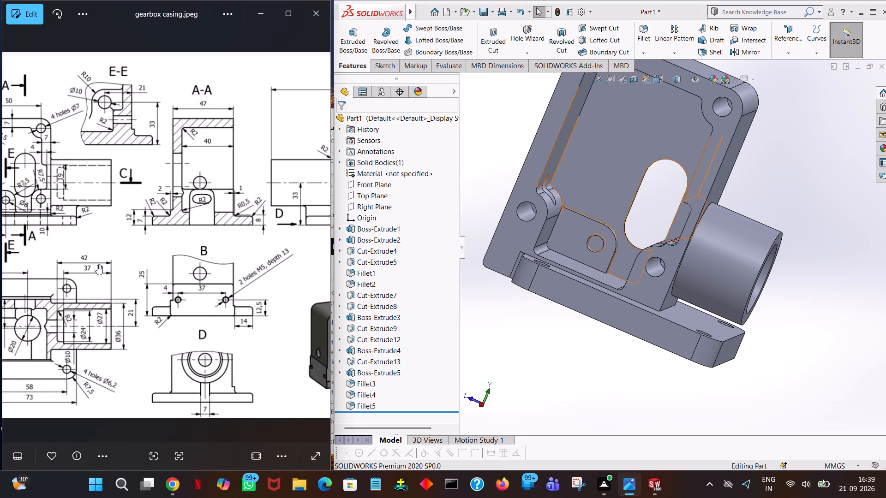
Edit the hollow tube's boss extrusion on the casing wall, trying a 32 mm depth and settling on 42 mm.
{"action": "middle_click_drag", "start_coordinate": [102, 266], "coordinate": [213, 273]}
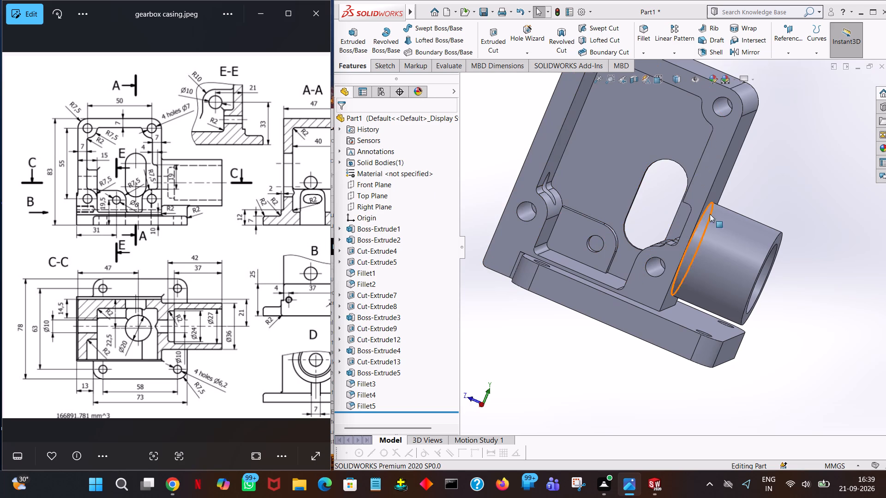
{"action": "left_click", "coordinate": [728, 234]}
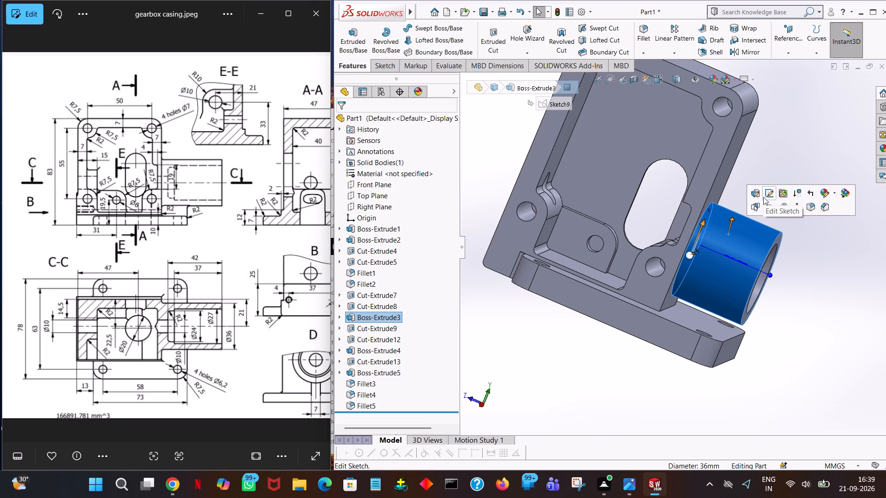
{"action": "left_click", "coordinate": [757, 195]}
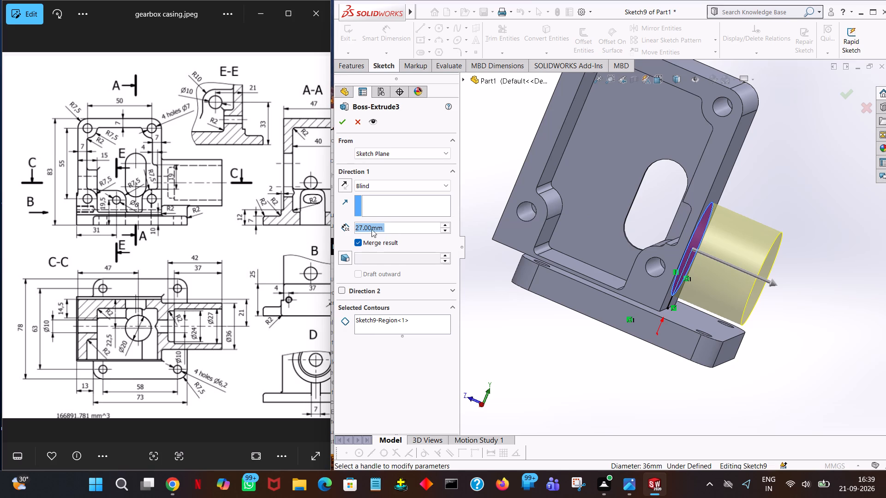
{"action": "type", "text": "32"}
{"action": "left_click", "coordinate": [539, 360]}
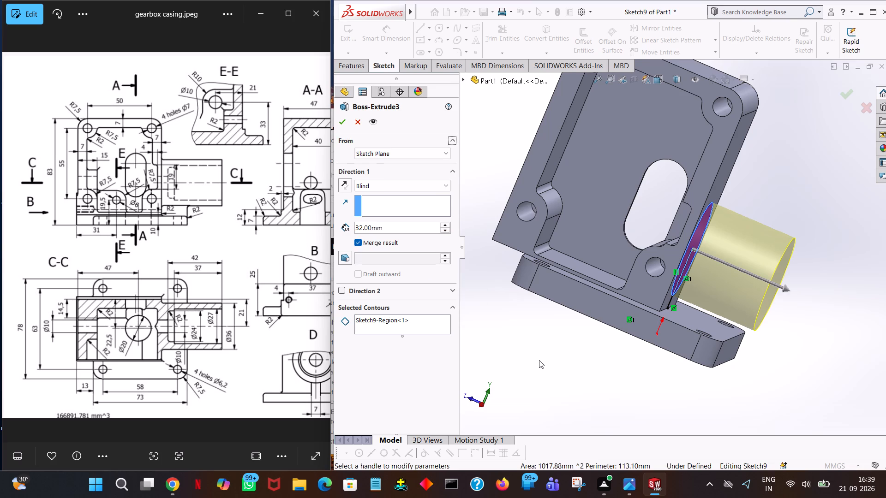
{"action": "middle_click_drag", "start_coordinate": [604, 373], "coordinate": [614, 380]}
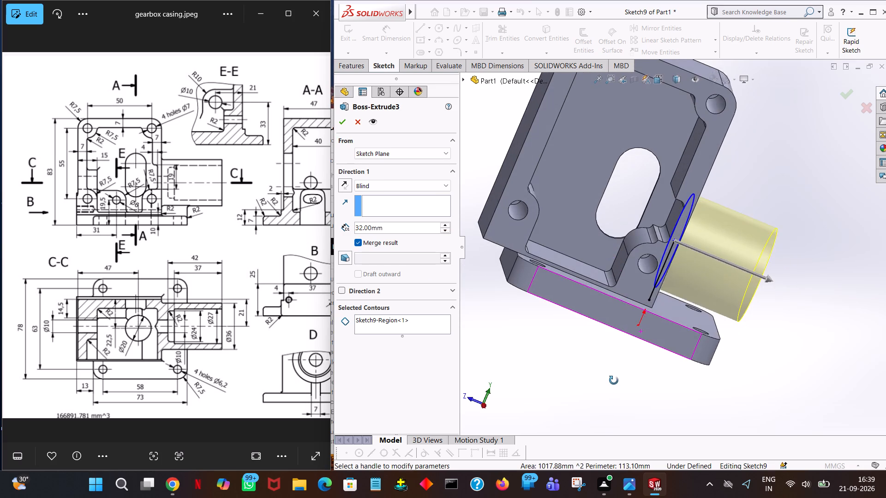
{"action": "middle_click_drag", "start_coordinate": [614, 380], "coordinate": [599, 374]}
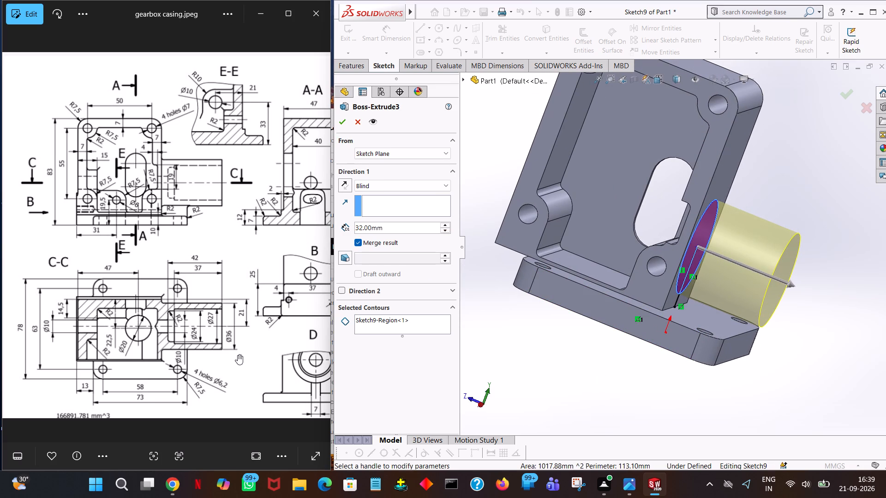
{"action": "left_click_drag", "start_coordinate": [238, 355], "coordinate": [6, 339]}
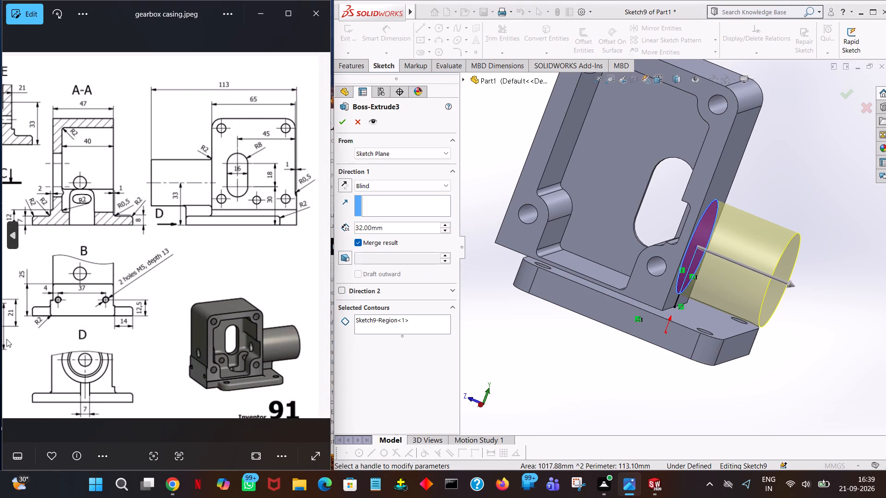
{"action": "left_click_drag", "start_coordinate": [6, 339], "coordinate": [19, 339]}
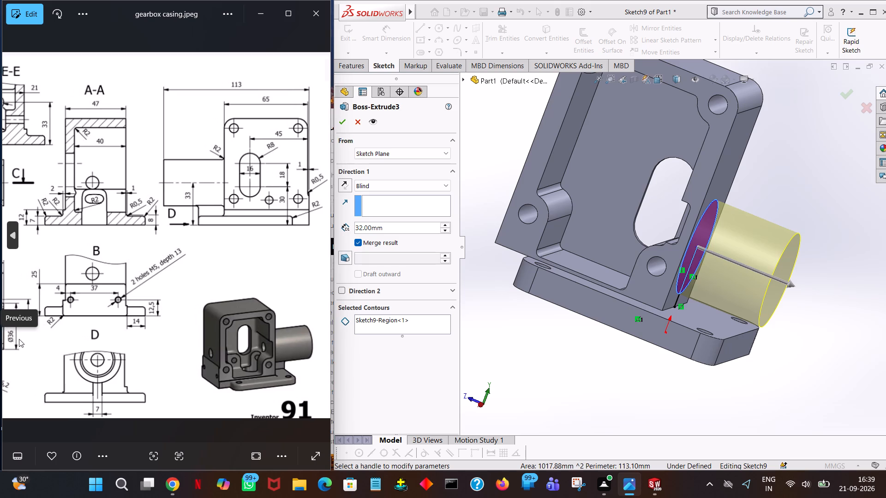
{"action": "left_click_drag", "start_coordinate": [19, 339], "coordinate": [156, 343]}
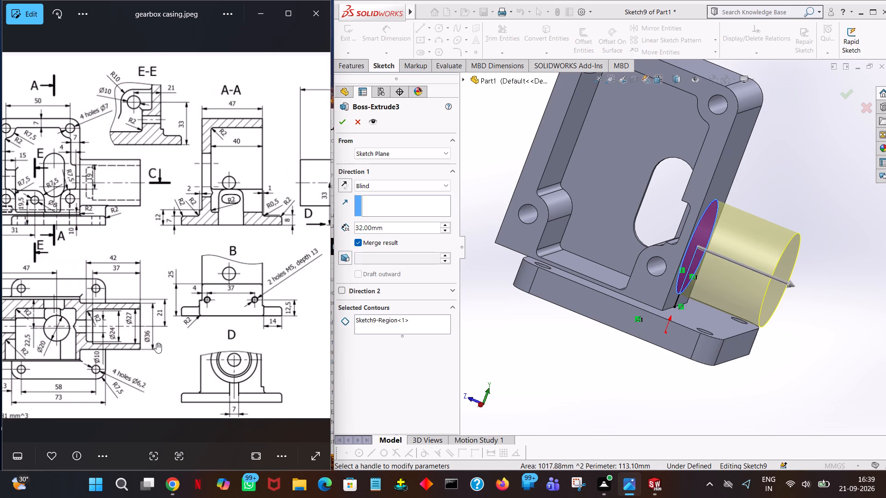
{"action": "left_click_drag", "start_coordinate": [156, 343], "coordinate": [168, 343]}
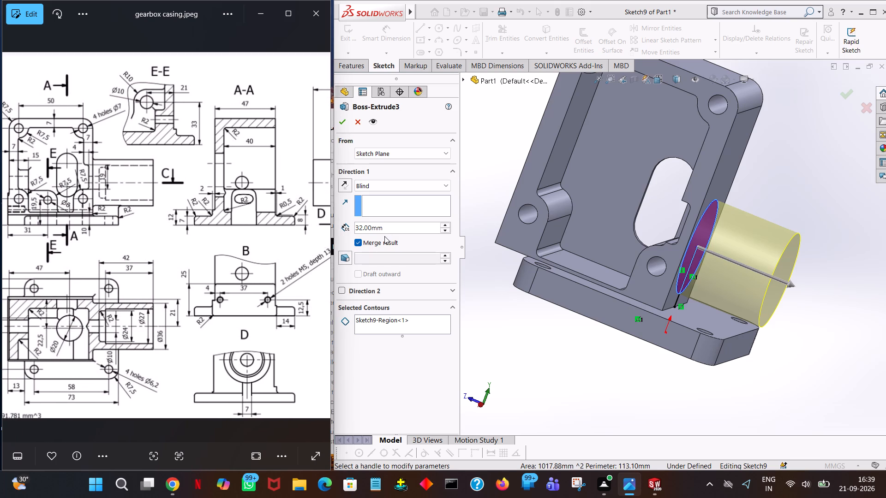
{"action": "double_click", "coordinate": [395, 230]}
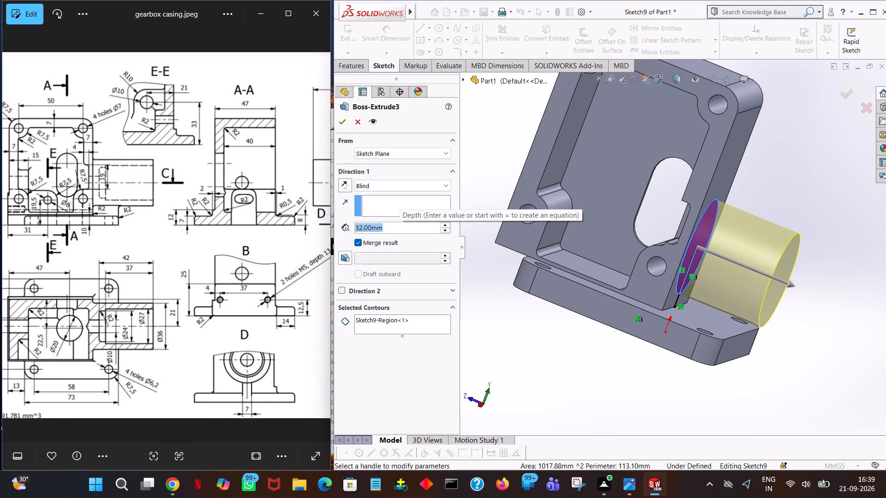
{"action": "type", "text": "42"}
{"action": "key", "text": "Return"}
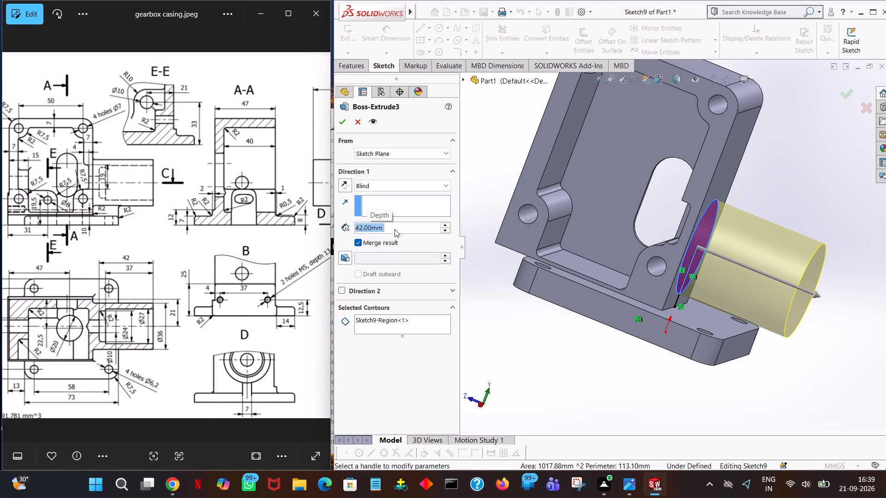
{"action": "left_click", "coordinate": [341, 117]}
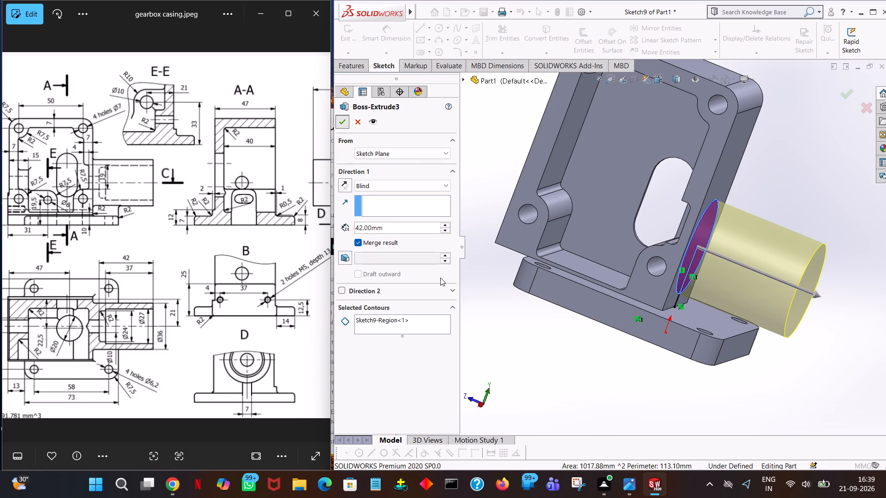
Sketch a closed rectangle about 36 by 27 mm on the base plate's top face, beneath the tube from the casing wall to the plate's edge.
{"action": "left_click", "coordinate": [567, 338]}
{"action": "middle_click_drag", "start_coordinate": [585, 337], "coordinate": [582, 344]}
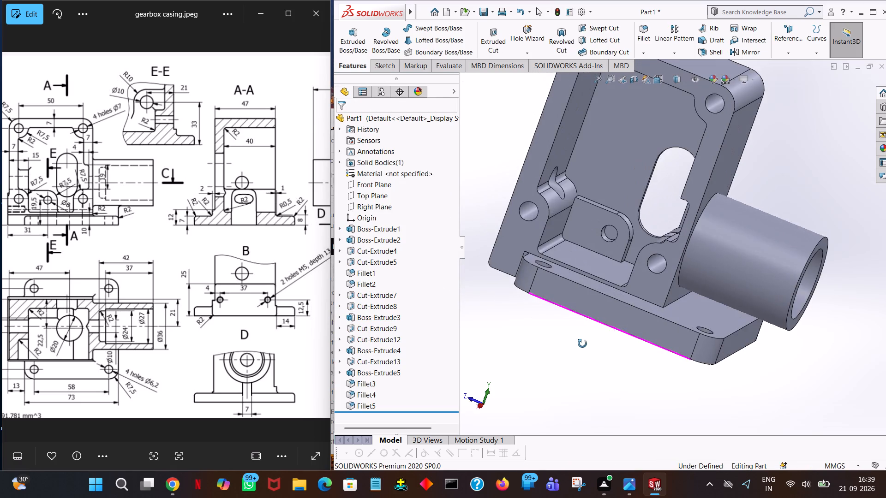
{"action": "middle_click_drag", "start_coordinate": [582, 344], "coordinate": [501, 259]}
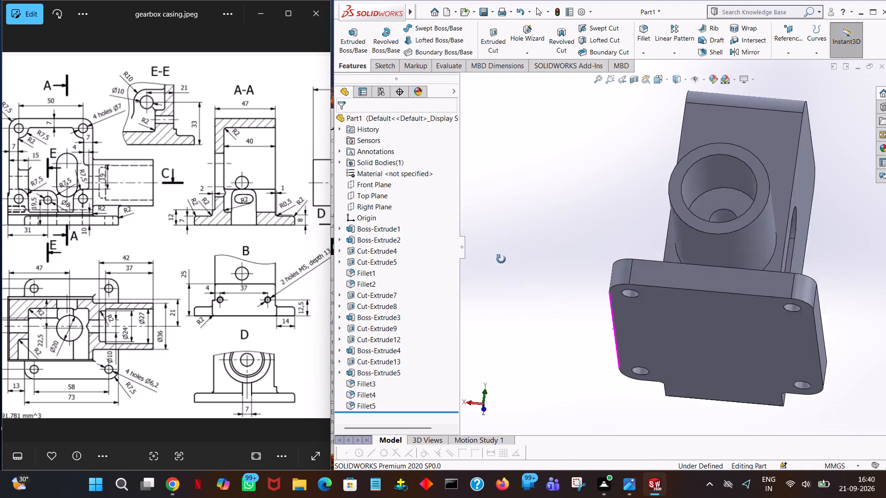
{"action": "middle_click_drag", "start_coordinate": [501, 259], "coordinate": [533, 308]}
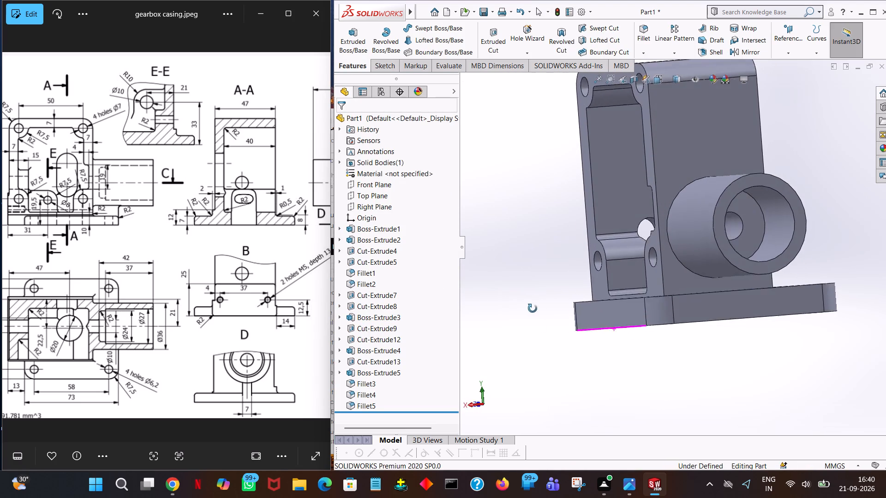
{"action": "middle_click_drag", "start_coordinate": [533, 308], "coordinate": [538, 328]}
{"action": "left_click", "coordinate": [358, 32]}
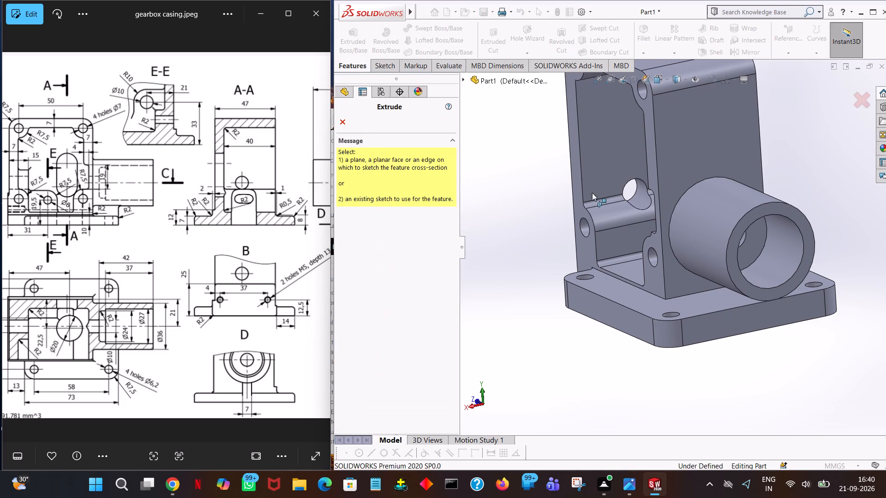
{"action": "left_click", "coordinate": [709, 301]}
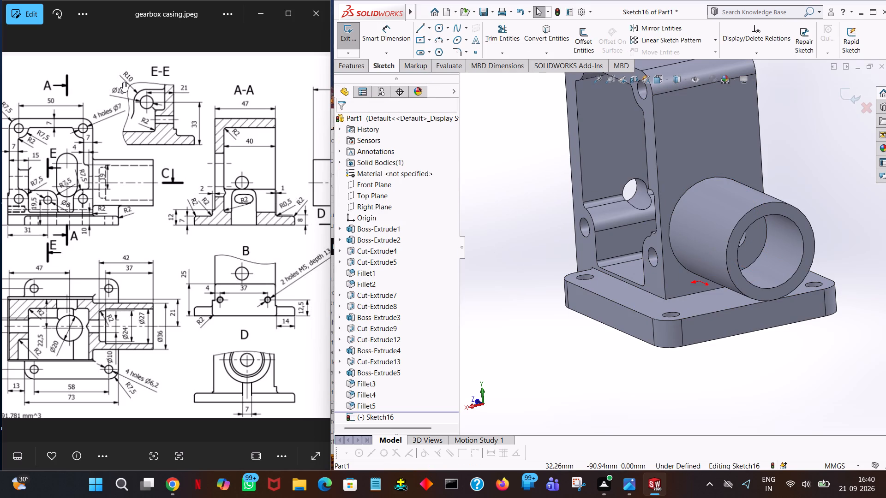
{"action": "middle_click_drag", "start_coordinate": [680, 355], "coordinate": [732, 343]}
{"action": "key", "text": "space"}
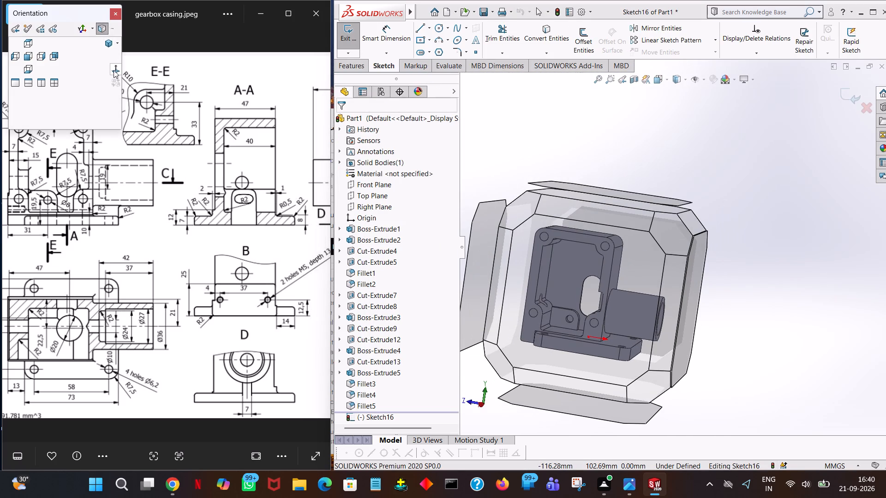
{"action": "left_click", "coordinate": [114, 70]}
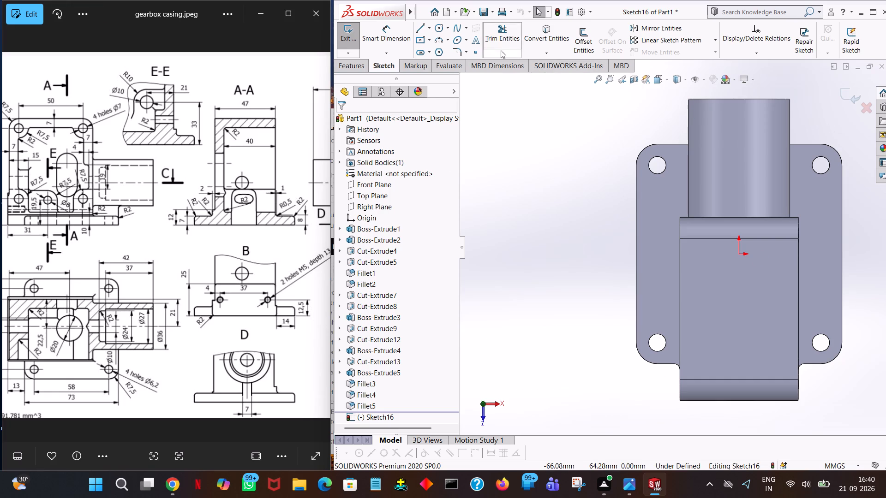
{"action": "left_click", "coordinate": [418, 27]}
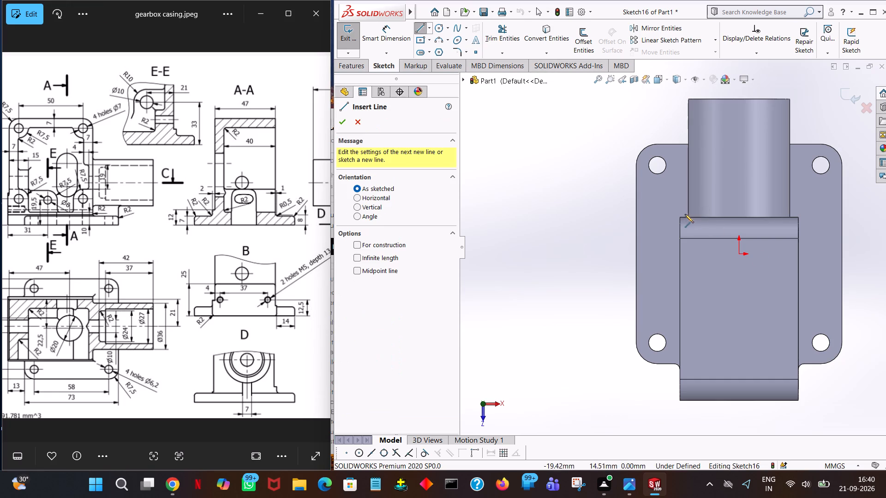
{"action": "left_click", "coordinate": [688, 216]}
{"action": "left_click", "coordinate": [688, 143]}
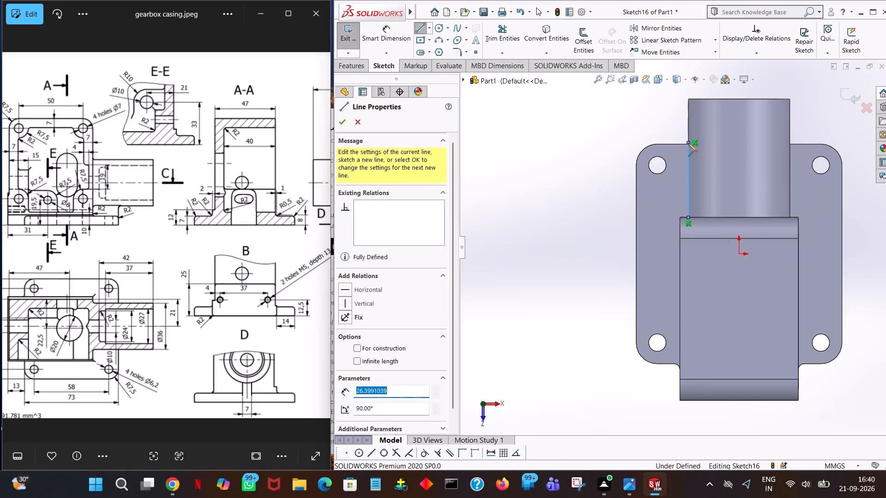
{"action": "left_click", "coordinate": [790, 144]}
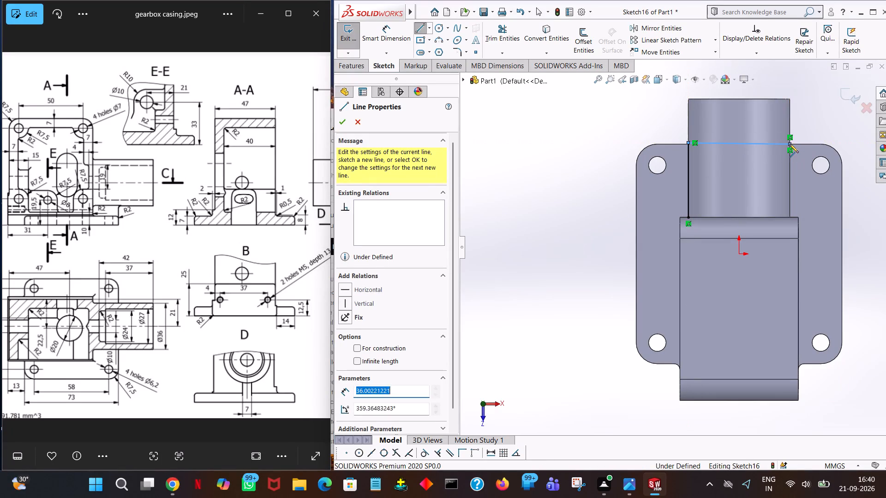
{"action": "left_click", "coordinate": [789, 218]}
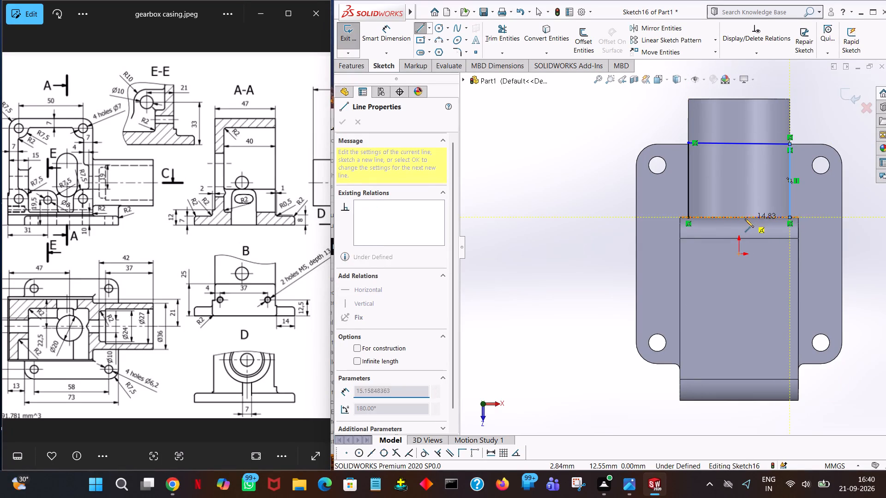
{"action": "left_click", "coordinate": [688, 216]}
{"action": "right_click", "coordinate": [687, 216]}
{"action": "left_click", "coordinate": [706, 219]}
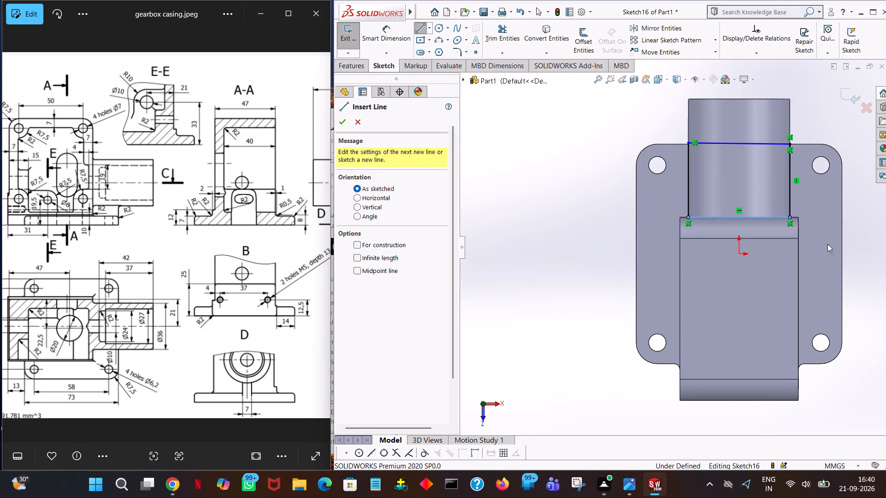
Extrude the rectangular profile under the tube 10 mm upward from the base plate as a merged blind boss.
{"action": "middle_click_drag", "start_coordinate": [874, 260], "coordinate": [794, 255]}
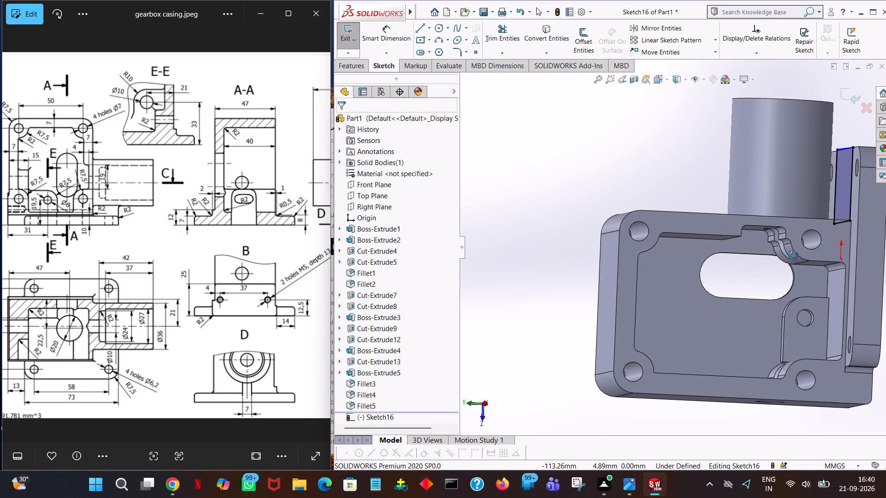
{"action": "middle_click_drag", "start_coordinate": [794, 255], "coordinate": [813, 250]}
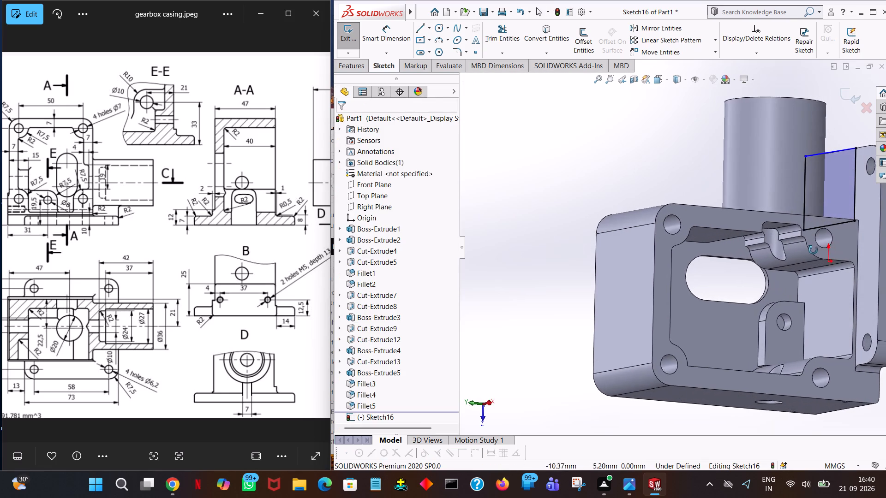
{"action": "middle_click_drag", "start_coordinate": [813, 250], "coordinate": [804, 277]}
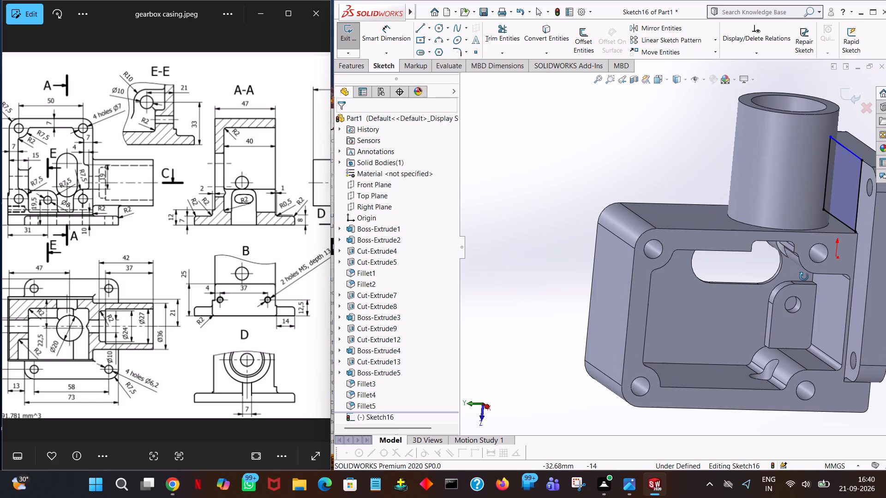
{"action": "middle_click_drag", "start_coordinate": [804, 277], "coordinate": [805, 277]}
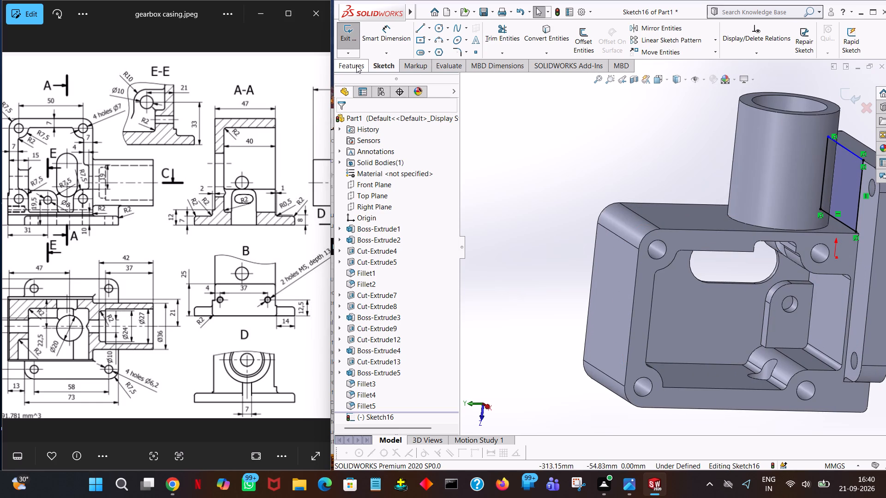
{"action": "left_click", "coordinate": [356, 65]}
{"action": "left_click", "coordinate": [364, 46]}
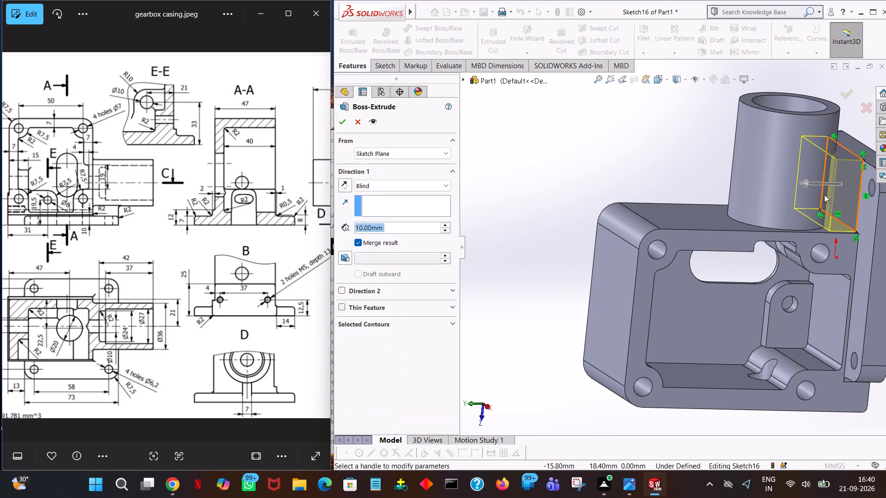
{"action": "middle_click_drag", "start_coordinate": [826, 196], "coordinate": [823, 195]}
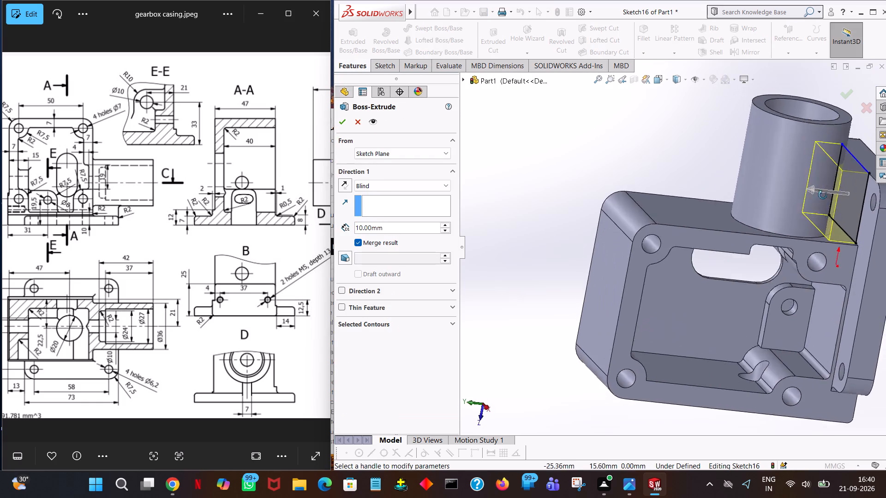
{"action": "middle_click_drag", "start_coordinate": [823, 195], "coordinate": [668, 310]}
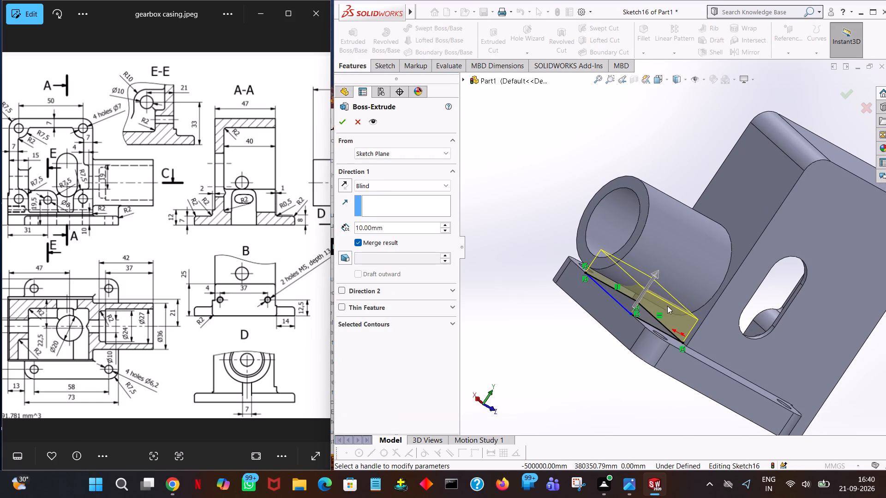
{"action": "middle_click_drag", "start_coordinate": [653, 139], "coordinate": [680, 184]}
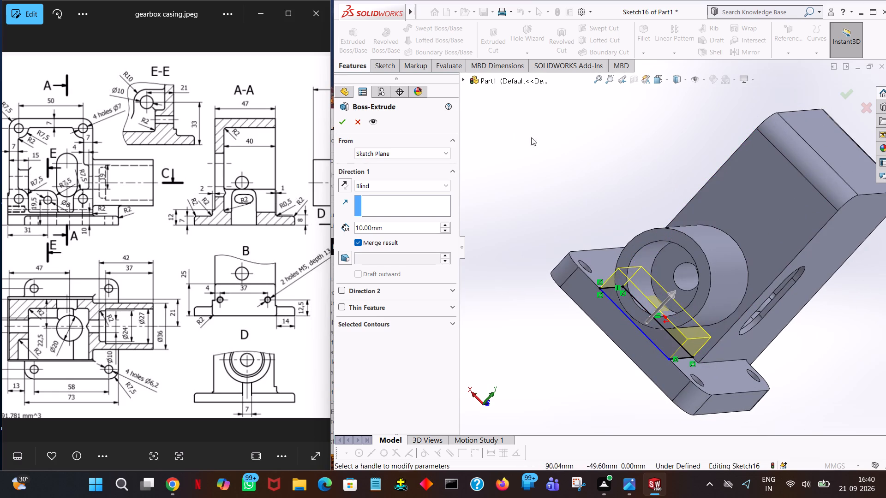
{"action": "left_click", "coordinate": [341, 122]}
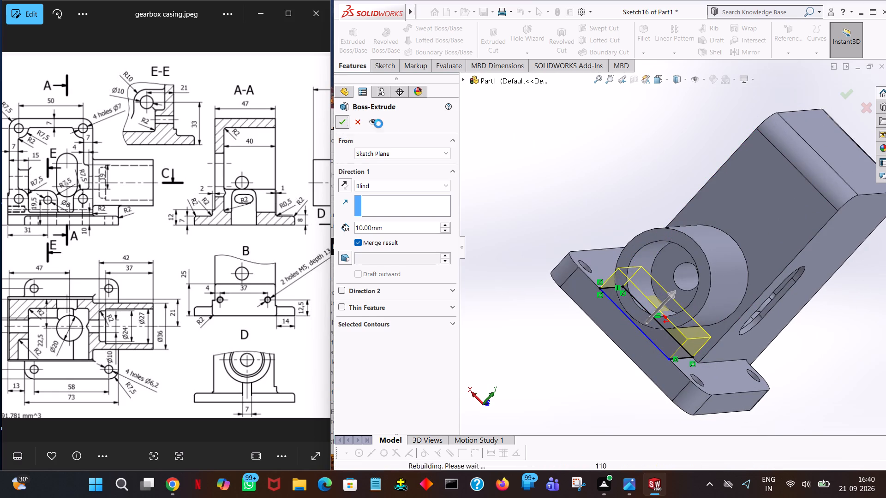
Examine the support block under the tube from several angles and compare it with the reference drawing's sections, side view and view D.
{"action": "middle_click_drag", "start_coordinate": [622, 177], "coordinate": [644, 178]}
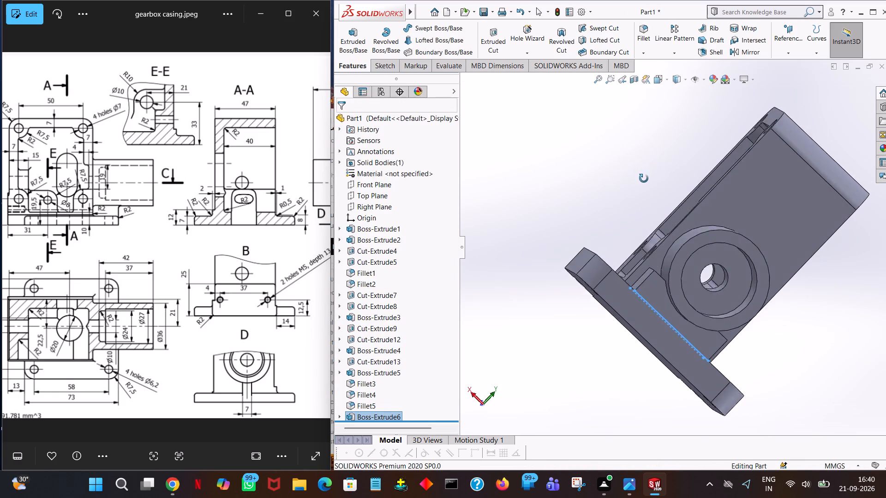
{"action": "middle_click_drag", "start_coordinate": [644, 178], "coordinate": [662, 195]}
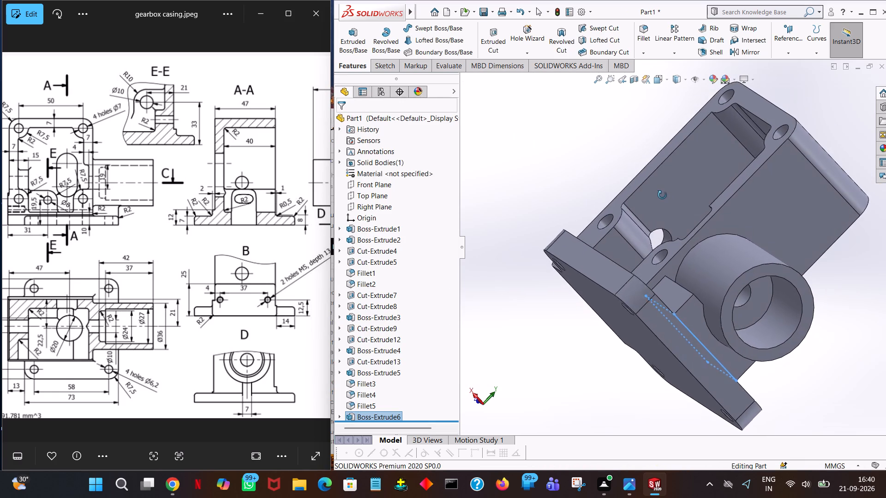
{"action": "middle_click_drag", "start_coordinate": [662, 195], "coordinate": [664, 211]}
{"action": "middle_click_drag", "start_coordinate": [670, 213], "coordinate": [637, 215]}
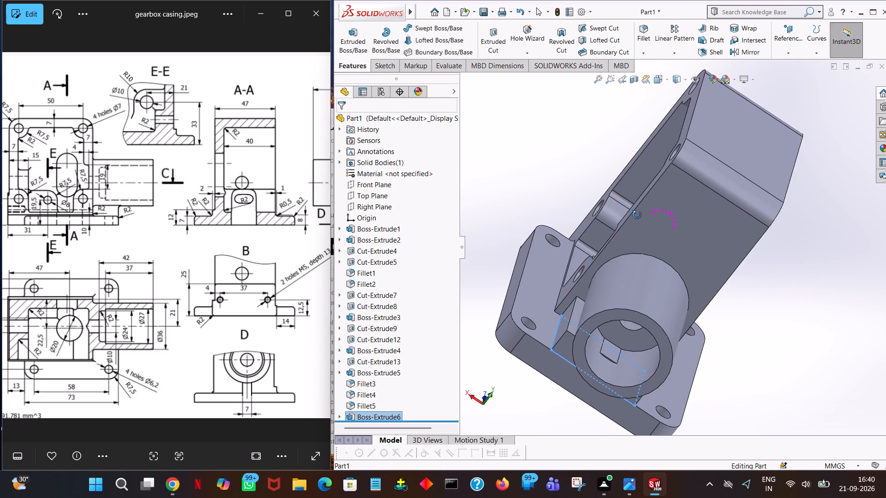
{"action": "middle_click_drag", "start_coordinate": [637, 215], "coordinate": [641, 189]}
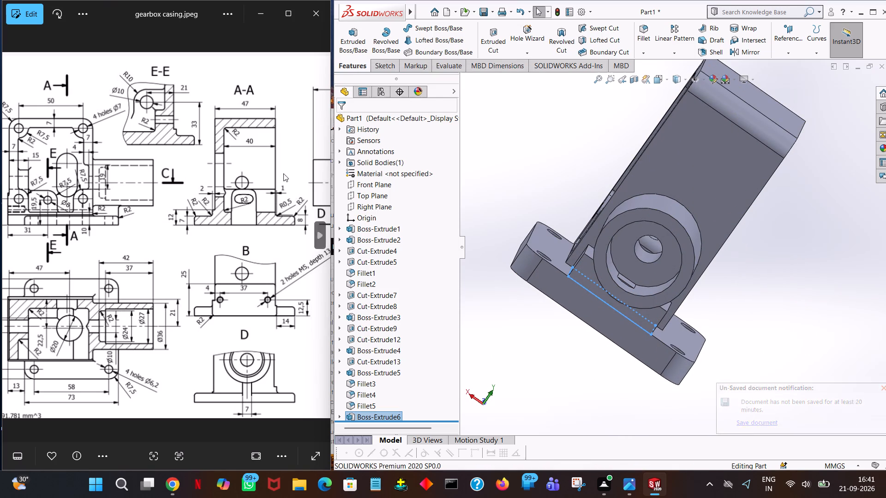
{"action": "middle_click_drag", "start_coordinate": [151, 285], "coordinate": [156, 252]}
{"action": "middle_click_drag", "start_coordinate": [536, 328], "coordinate": [650, 420]}
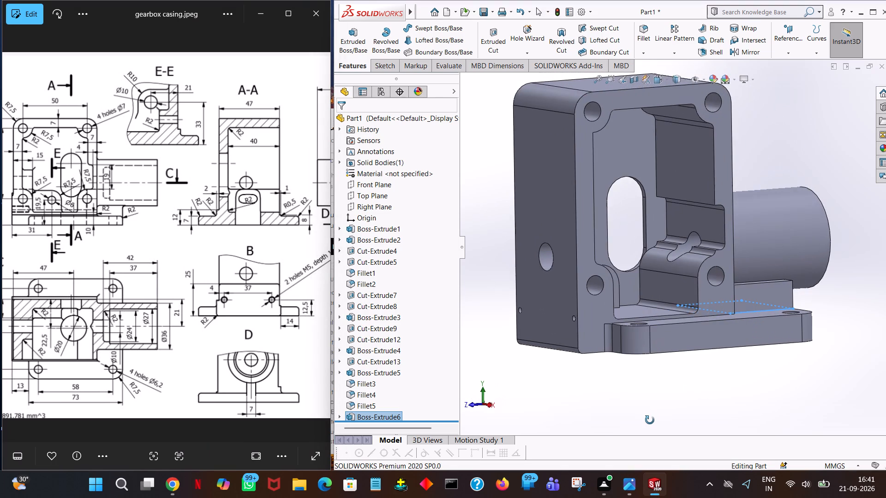
{"action": "middle_click_drag", "start_coordinate": [650, 420], "coordinate": [649, 421]}
{"action": "middle_click_drag", "start_coordinate": [238, 339], "coordinate": [46, 351]}
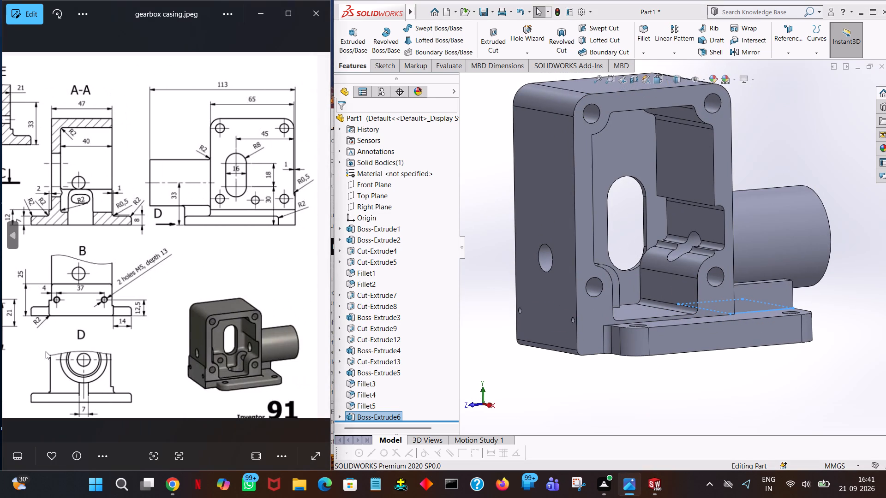
{"action": "middle_click_drag", "start_coordinate": [46, 351], "coordinate": [53, 351]}
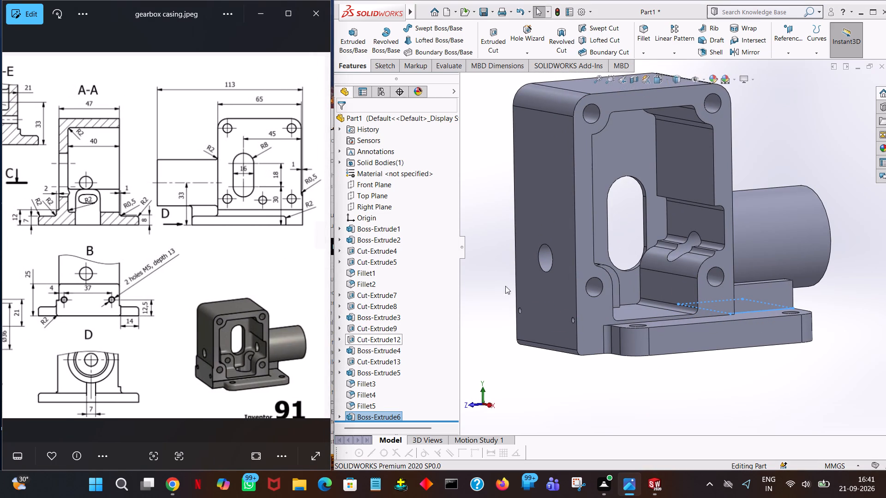
{"action": "middle_click_drag", "start_coordinate": [799, 363], "coordinate": [677, 373]}
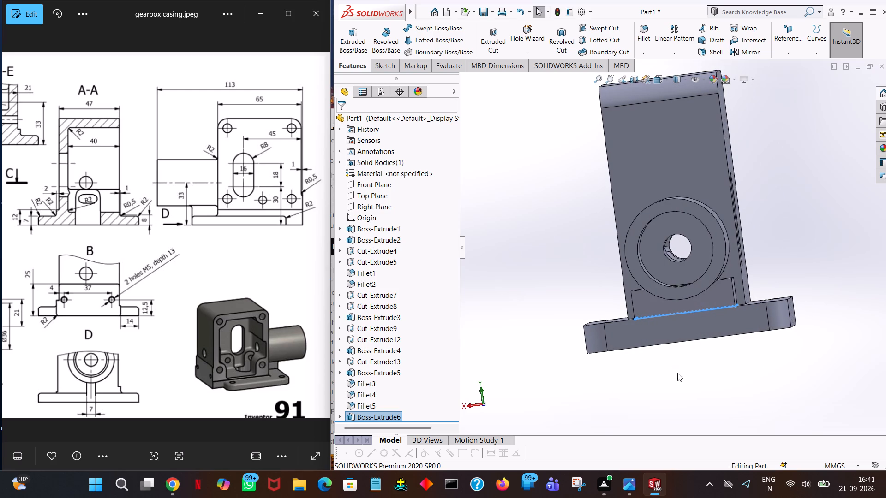
Undo the extrusion of the support block under the tube, going back to its open rectangle sketch.
{"action": "left_click", "coordinate": [516, 12]}
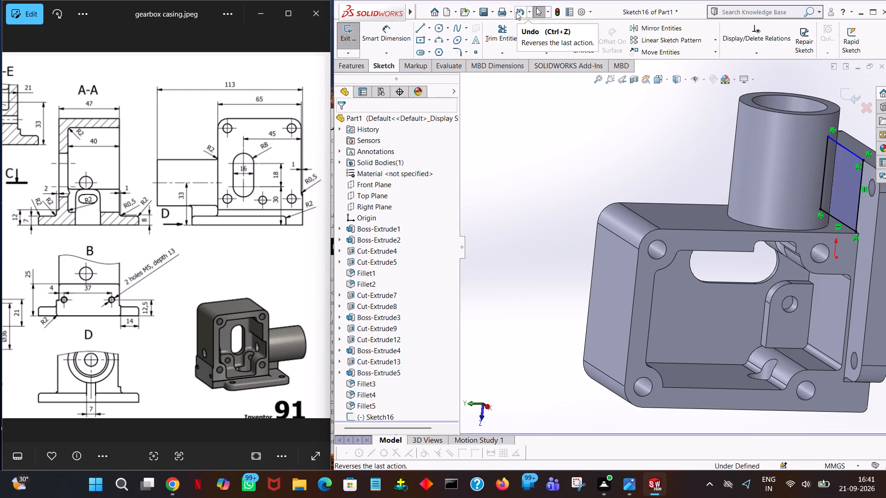
{"action": "left_click", "coordinate": [516, 12]}
{"action": "type", "text": "b"}
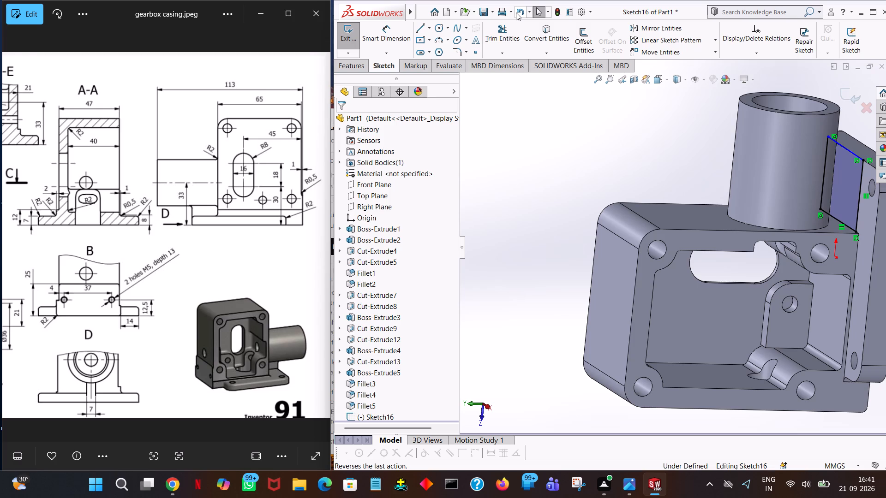
View the sketch plane face-on and trim away all four lines of the rectangle under the tube.
{"action": "key", "text": "space"}
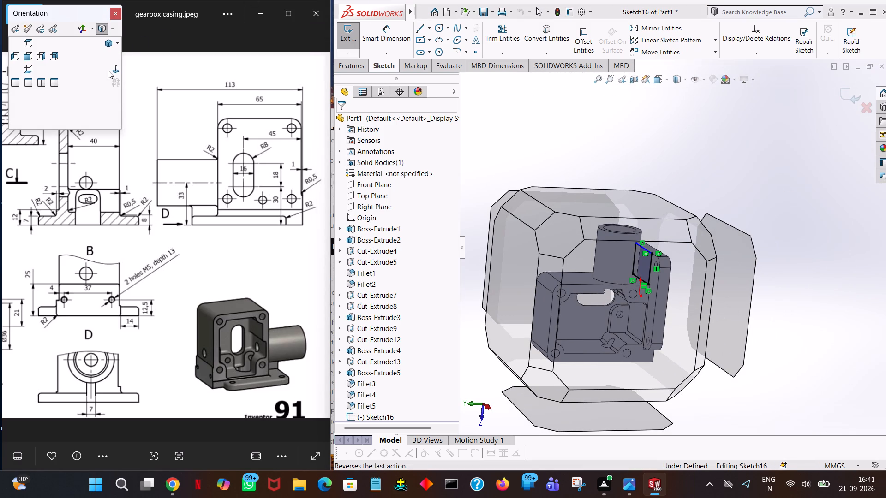
{"action": "left_click", "coordinate": [108, 71]}
{"action": "left_click", "coordinate": [119, 71]}
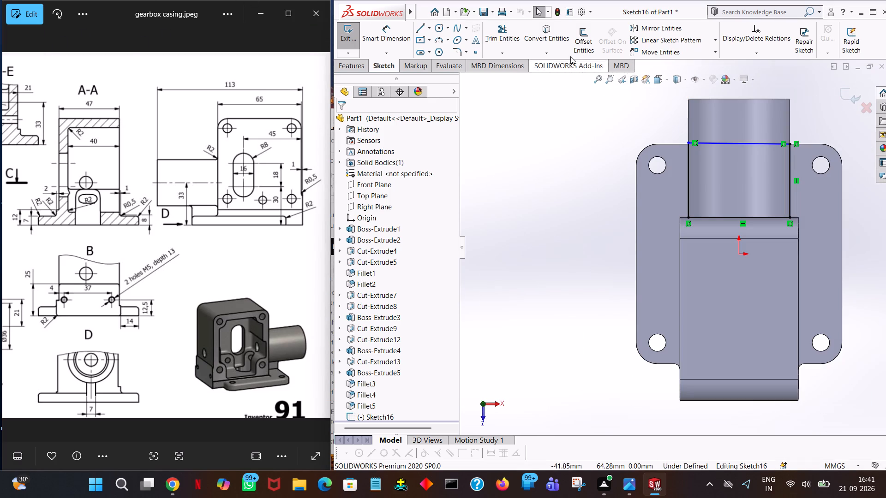
{"action": "left_click", "coordinate": [514, 32]}
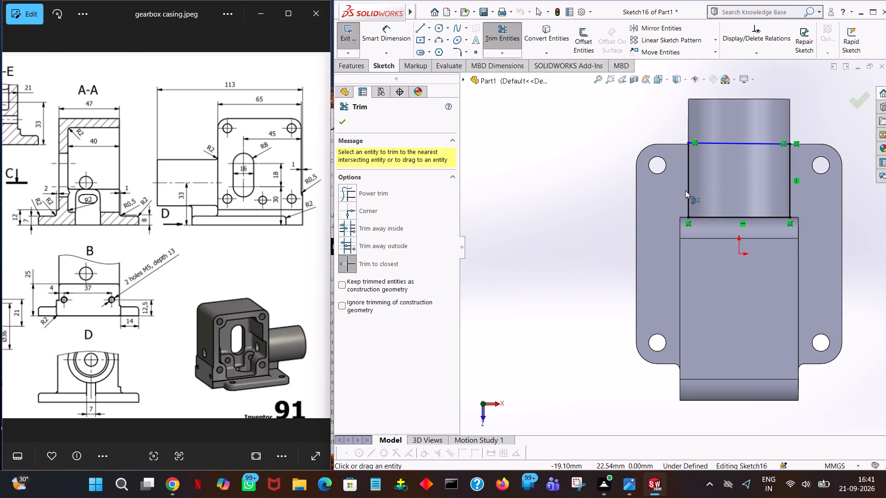
{"action": "left_click", "coordinate": [688, 192]}
{"action": "left_click", "coordinate": [700, 215]}
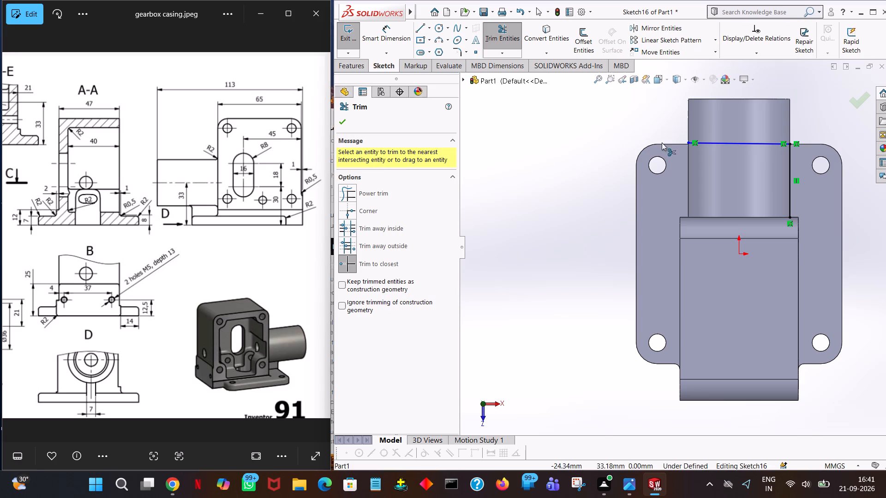
{"action": "left_click", "coordinate": [753, 142]}
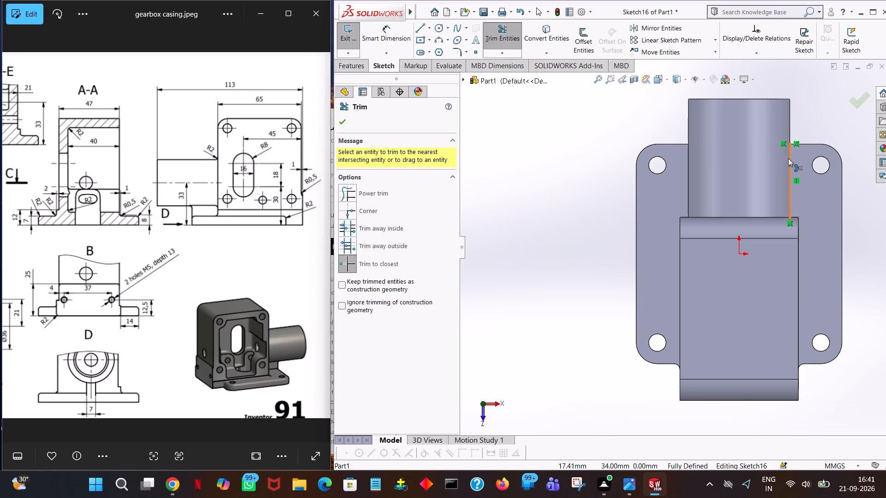
{"action": "left_click", "coordinate": [788, 158]}
Draw a 9 mm line along the base plate's outer edge, running inward from one side of the tube.
{"action": "left_click", "coordinate": [422, 31]}
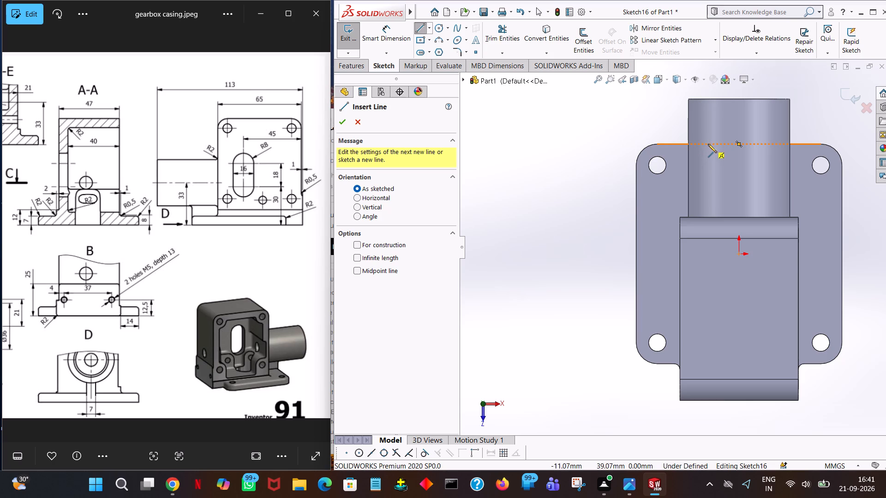
{"action": "left_click", "coordinate": [688, 143]}
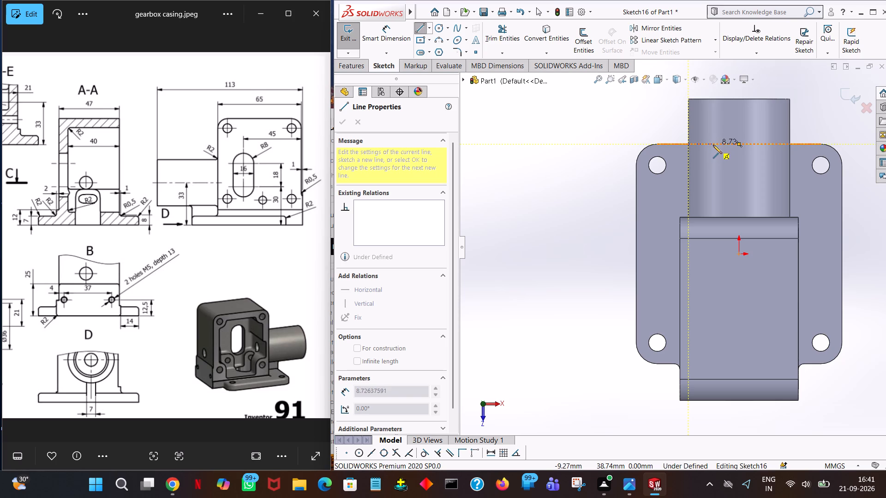
{"action": "left_click", "coordinate": [711, 143]}
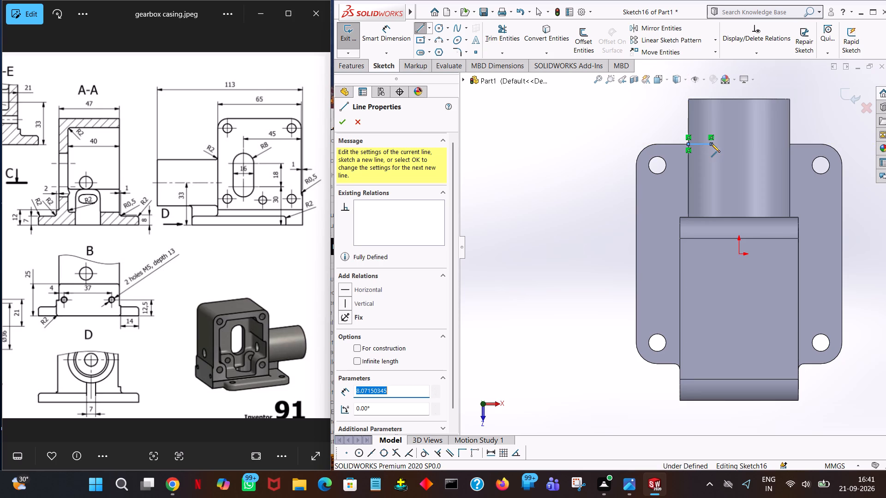
{"action": "key", "text": "asterisk"}
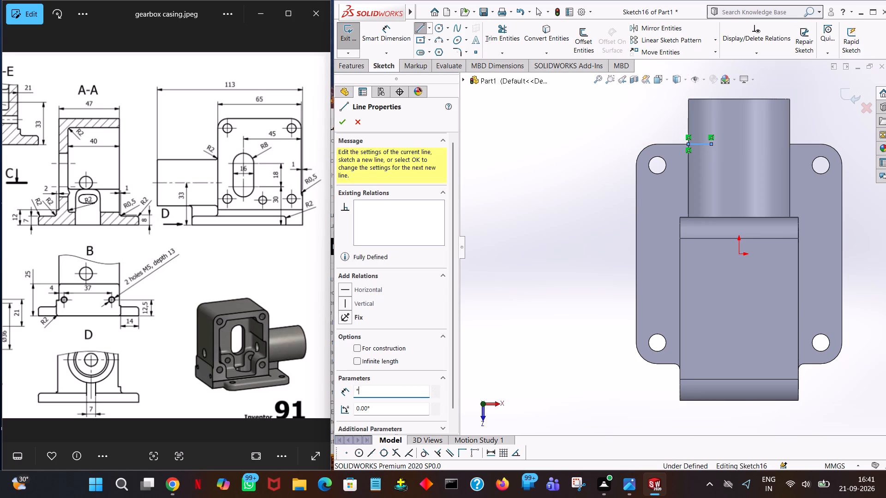
{"action": "key", "text": "BackSpace"}
{"action": "key", "text": "9"}
{"action": "key", "text": "Return"}
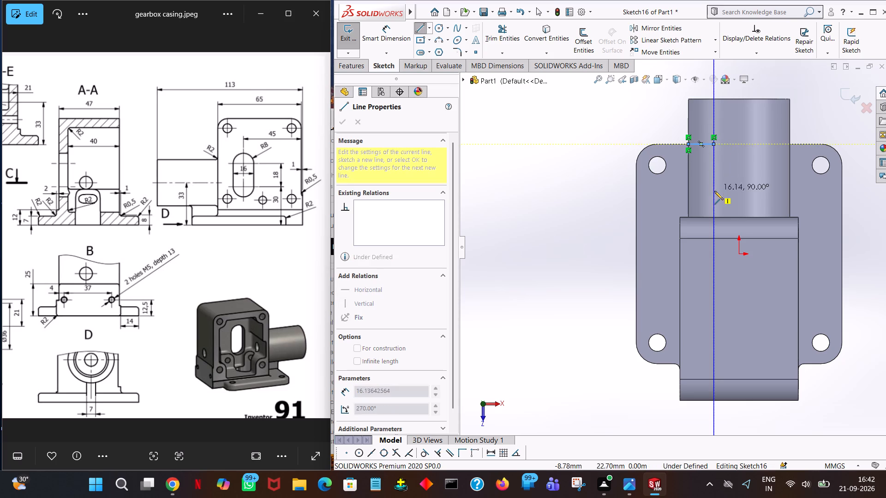
Continue the chain 26 mm to the casing wall, 27 mm along it, 26 mm back to the plate edge, and about 9.1 mm inward.
{"action": "left_click", "coordinate": [712, 217]}
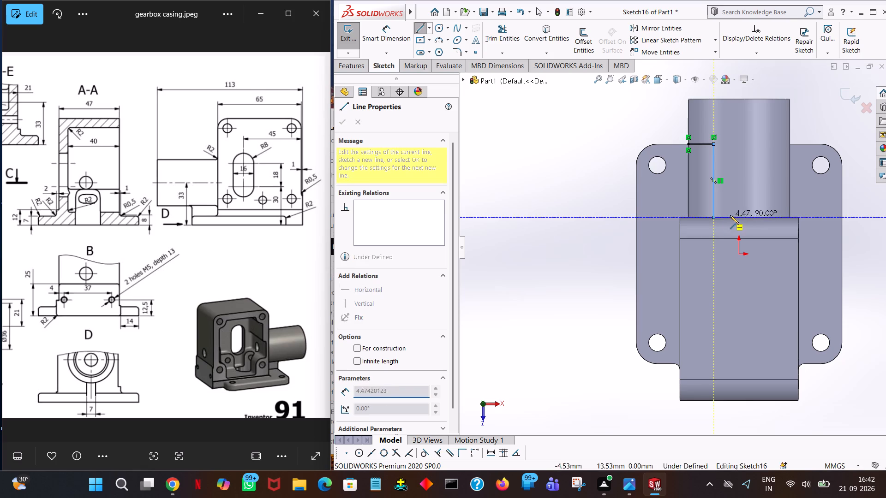
{"action": "left_click", "coordinate": [789, 217]}
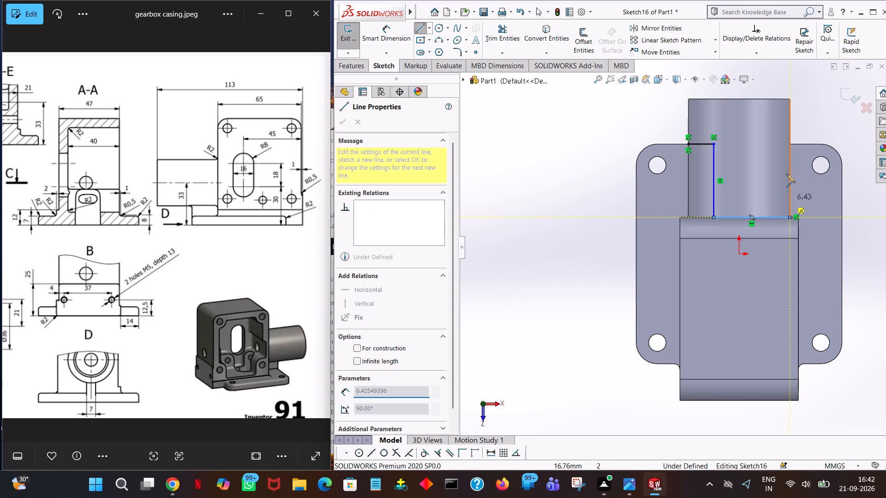
{"action": "left_click", "coordinate": [790, 143]}
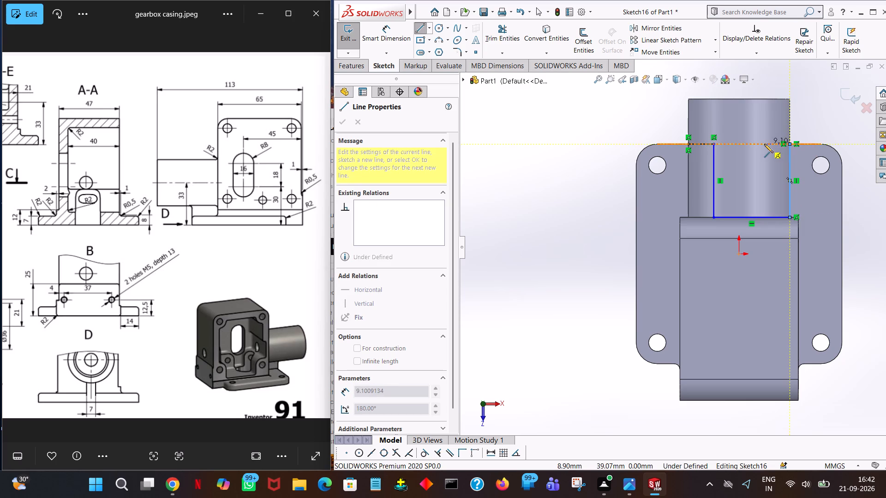
{"action": "left_click", "coordinate": [764, 144]}
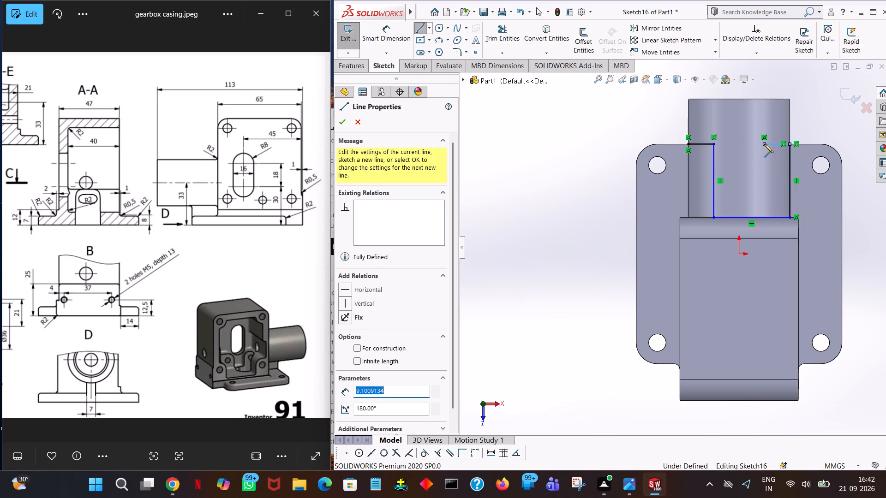
{"action": "key", "text": "9"}
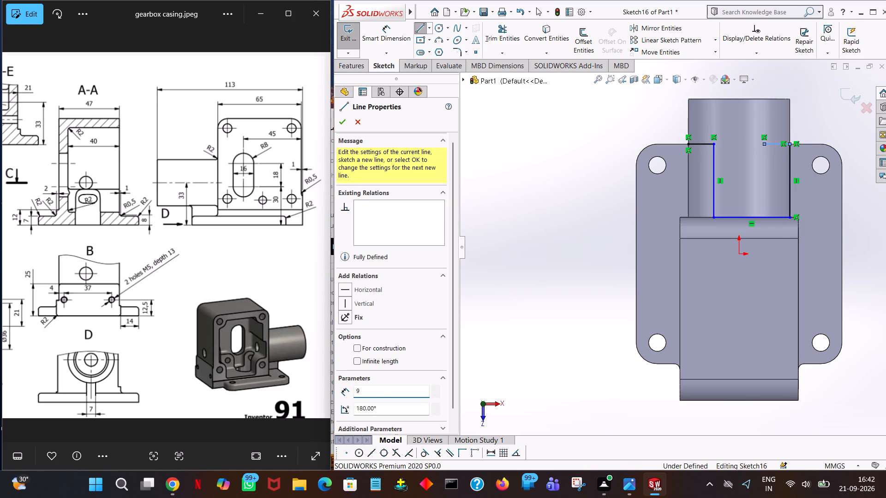
{"action": "right_click", "coordinate": [597, 147]}
{"action": "left_click", "coordinate": [610, 150]}
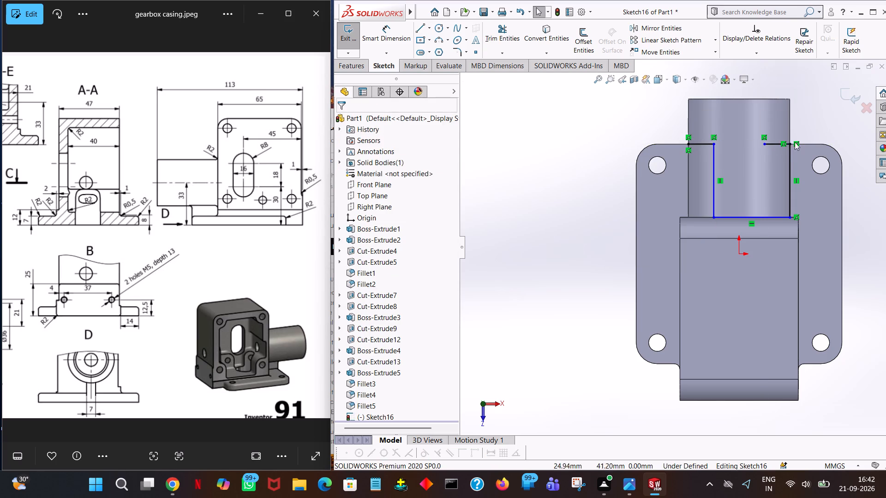
Set the length of the second short line on the plate's outer edge to 9 mm.
{"action": "left_click", "coordinate": [773, 144]}
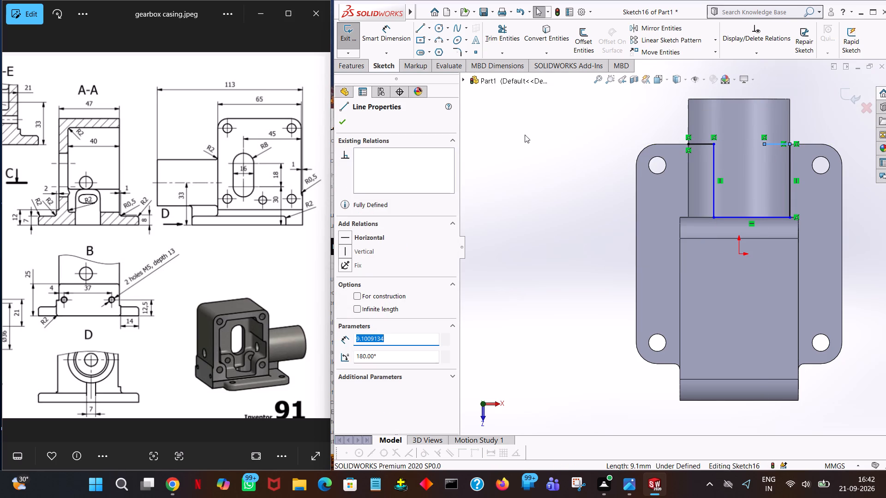
{"action": "key", "text": "9"}
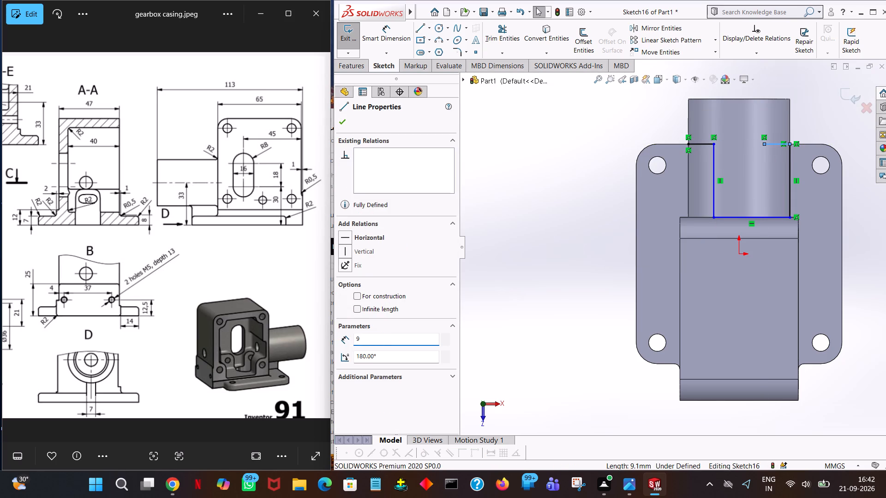
{"action": "key", "text": "Return"}
{"action": "left_click", "coordinate": [348, 119]}
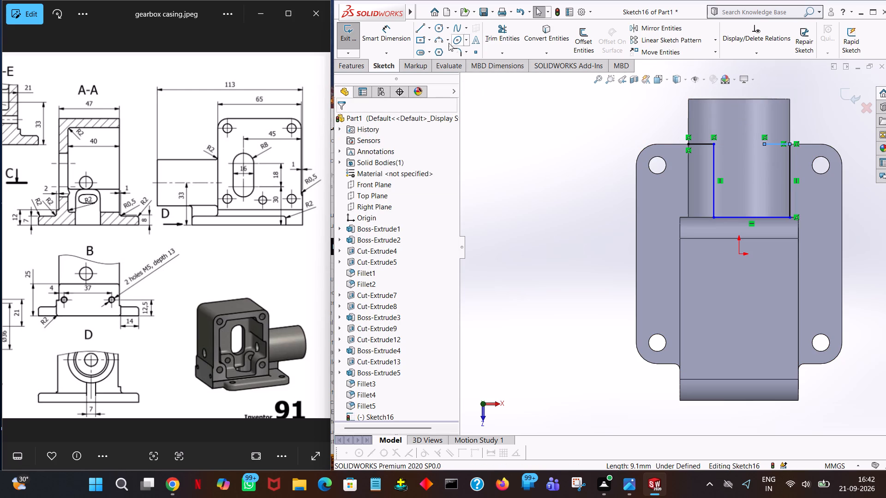
Close the central rectangle with a 26 mm line to the casing wall and an 18 mm line between the short lines' inner ends.
{"action": "left_click", "coordinate": [419, 31]}
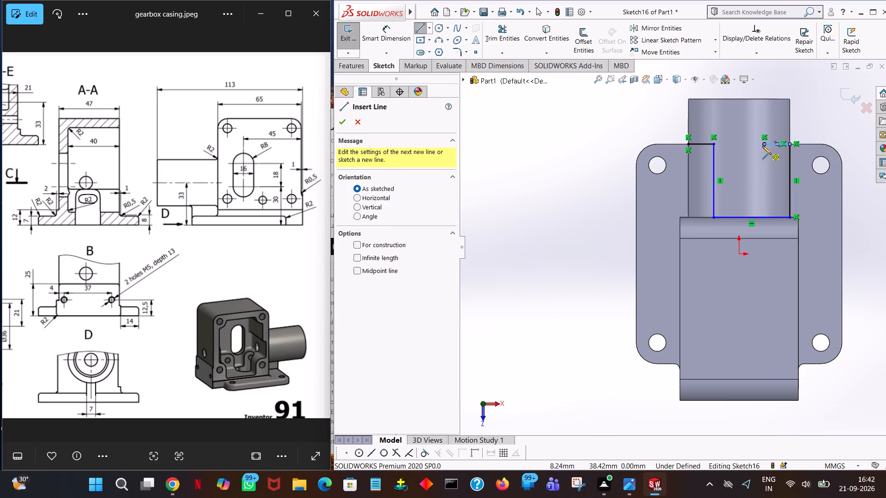
{"action": "left_click", "coordinate": [764, 143]}
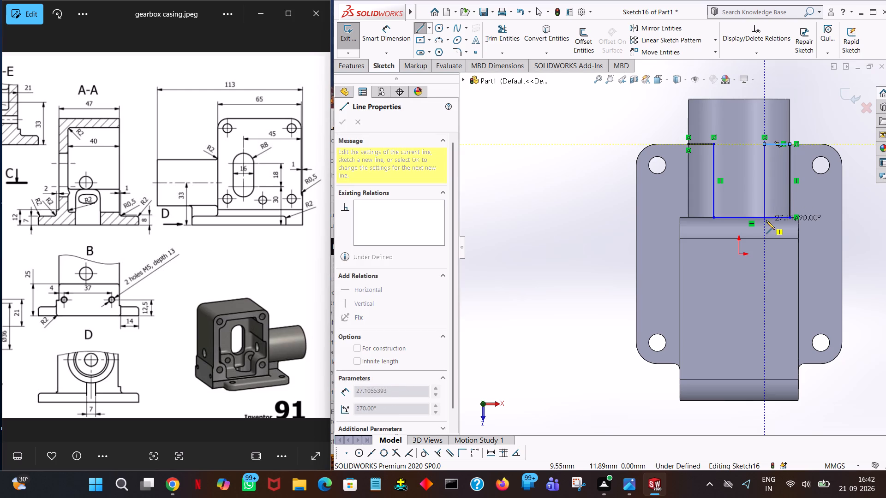
{"action": "left_click", "coordinate": [765, 218]}
{"action": "right_click", "coordinate": [765, 218]}
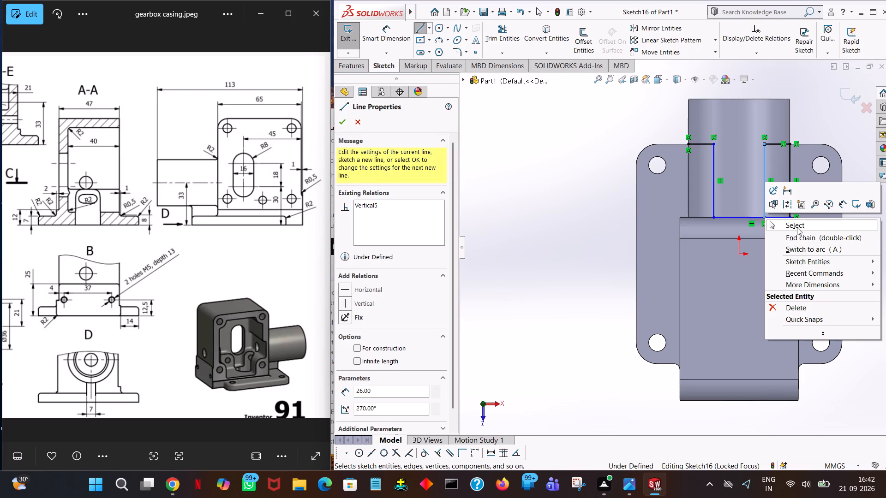
{"action": "left_click", "coordinate": [798, 222]}
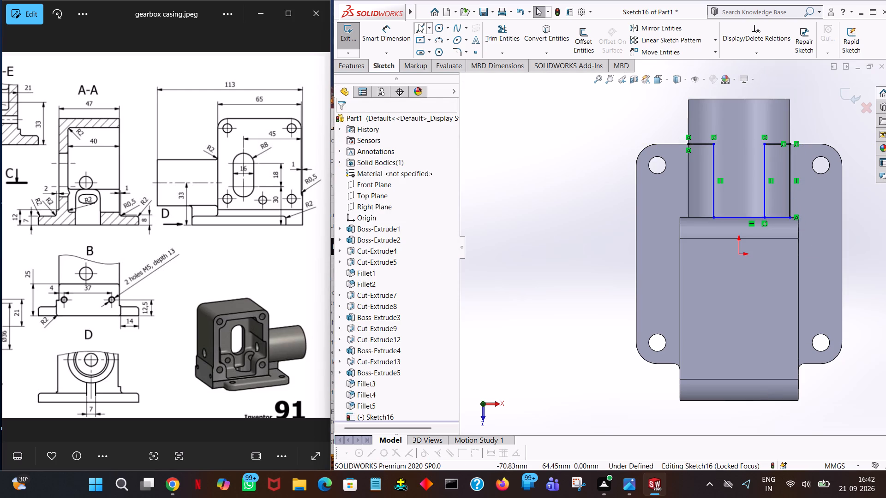
{"action": "left_click", "coordinate": [418, 24]}
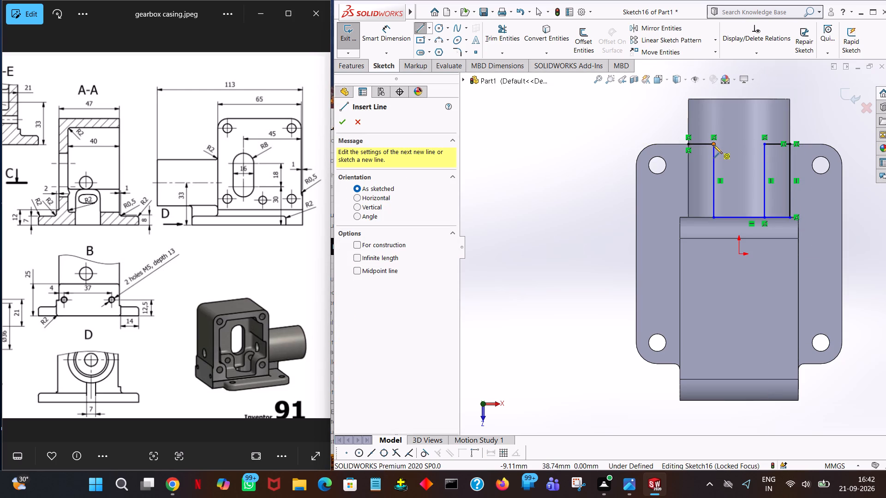
{"action": "left_click", "coordinate": [713, 145]}
{"action": "left_click", "coordinate": [764, 145]}
{"action": "right_click", "coordinate": [764, 145]}
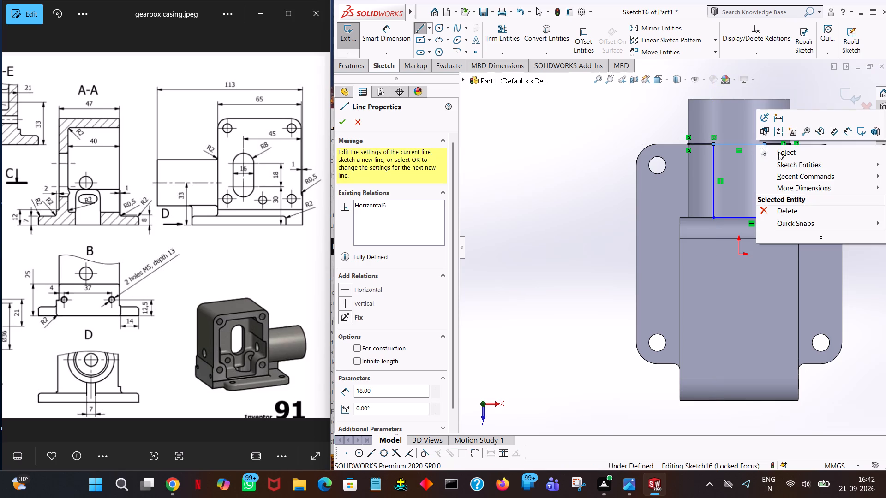
{"action": "left_click", "coordinate": [784, 155]}
Trim away the side-strip lines outside the central rectangle, leaving only the 18 by 26 mm profile under the tube.
{"action": "left_click", "coordinate": [503, 37]}
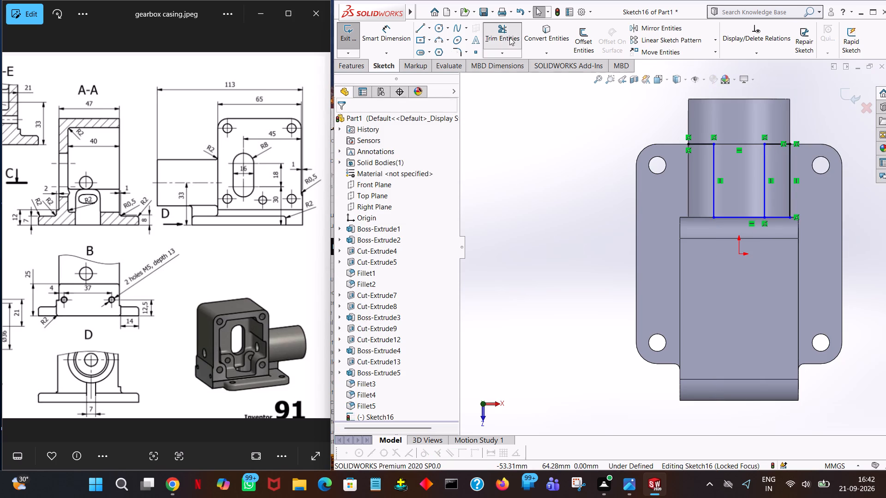
{"action": "left_click", "coordinate": [775, 144]}
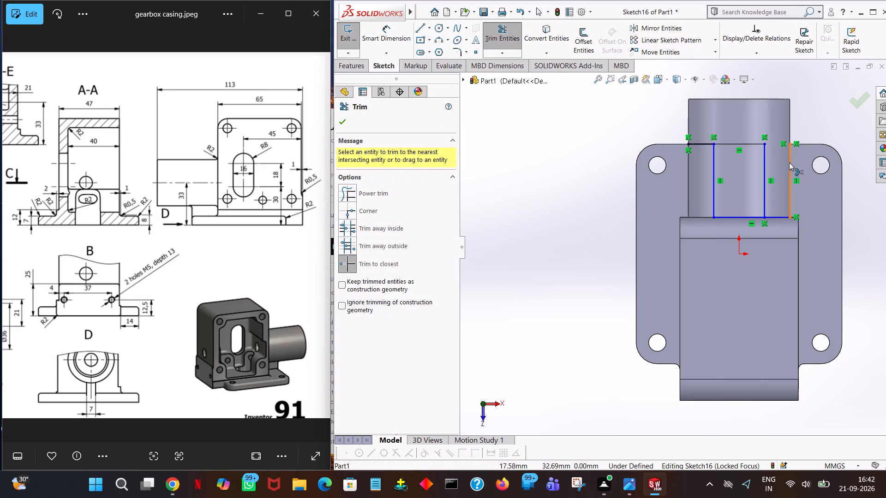
{"action": "left_click", "coordinate": [789, 163]}
{"action": "left_click", "coordinate": [783, 217]}
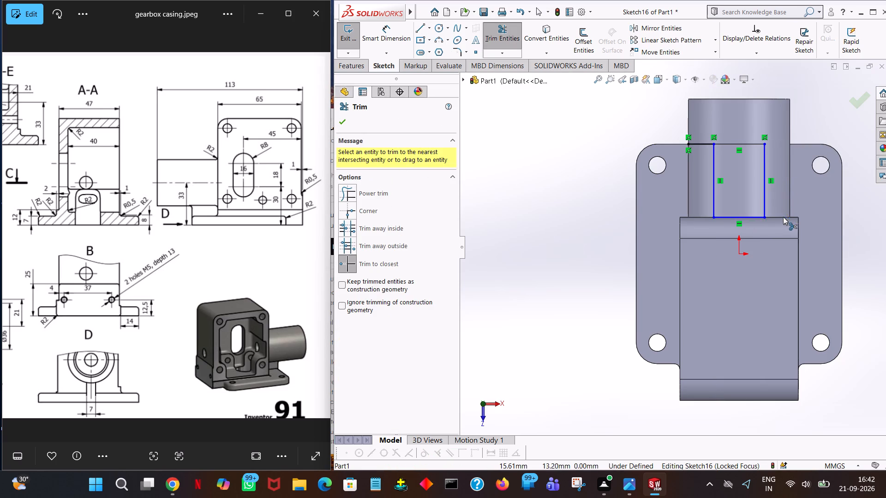
{"action": "left_click", "coordinate": [698, 145]}
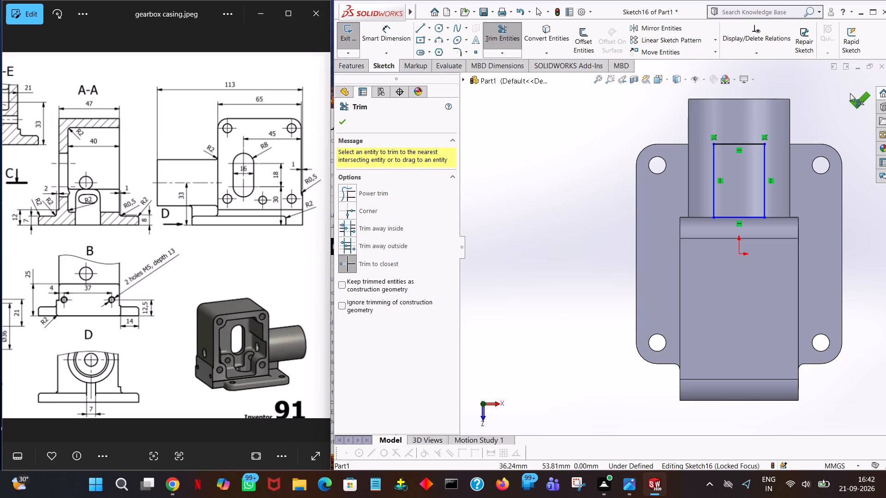
{"action": "left_click", "coordinate": [858, 96]}
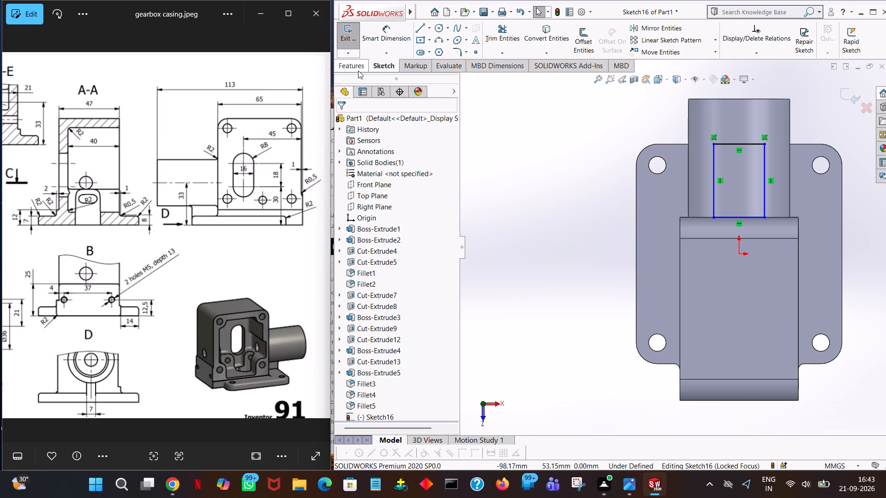
Extrude the central rectangle 8 mm from the base plate up to the tube as a merged boss.
{"action": "left_click", "coordinate": [350, 64]}
{"action": "left_click", "coordinate": [359, 41]}
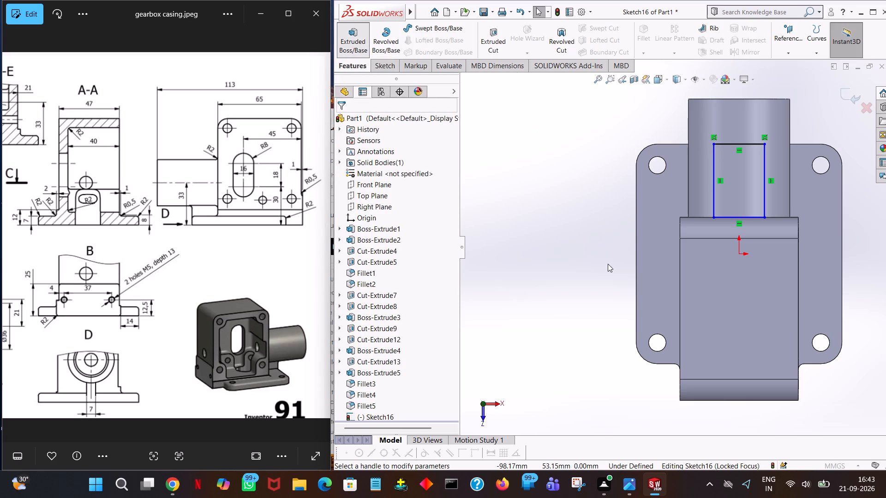
{"action": "middle_click_drag", "start_coordinate": [608, 265], "coordinate": [493, 176]}
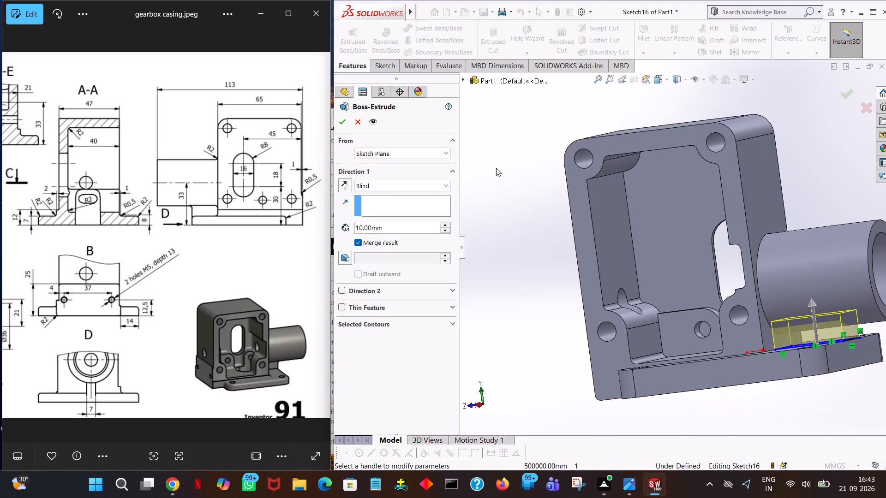
{"action": "double_click", "coordinate": [404, 226]}
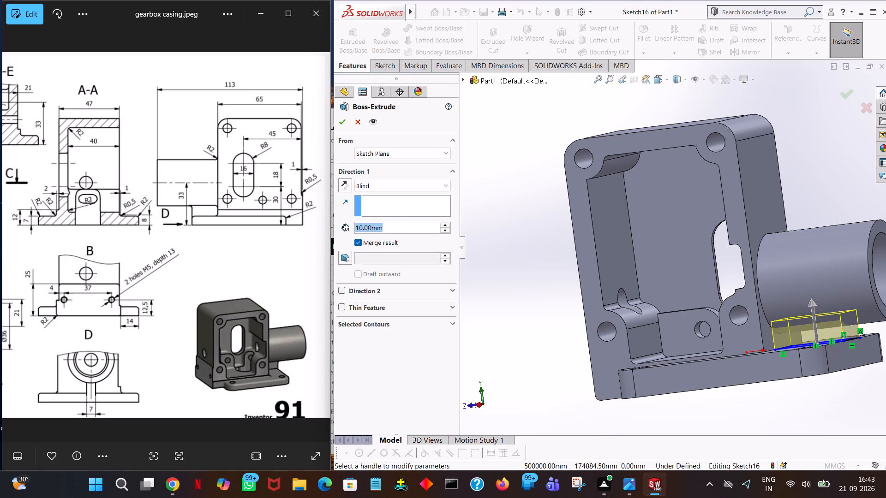
{"action": "key", "text": "8"}
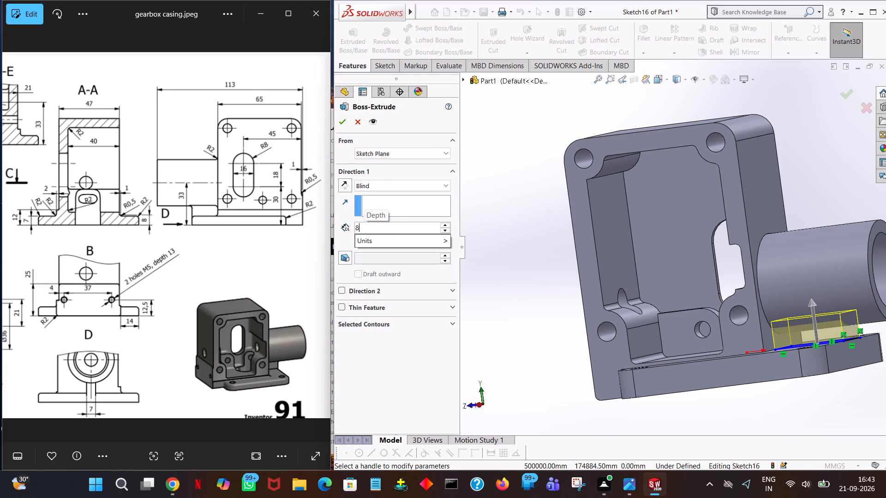
{"action": "key", "text": "Return"}
{"action": "left_click", "coordinate": [346, 126]}
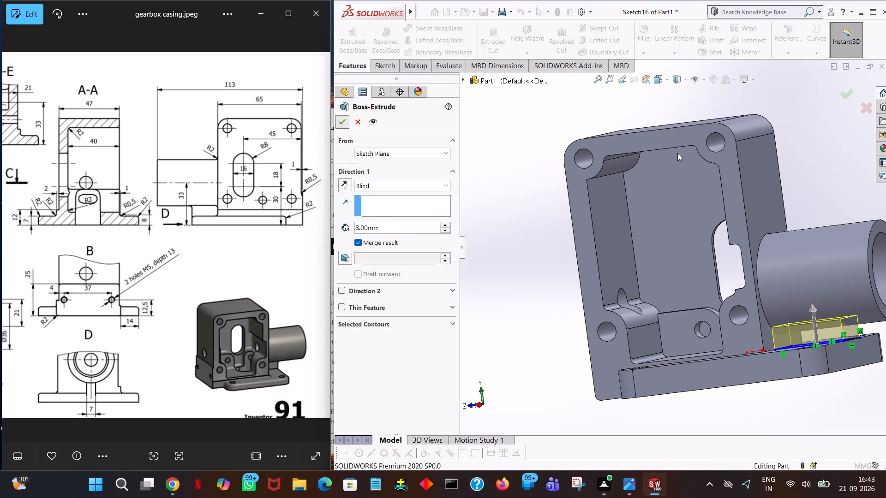
Examine the casing and the new tube support from several sides, and check the remaining views of the reference drawing.
{"action": "middle_click_drag", "start_coordinate": [831, 170], "coordinate": [743, 183]}
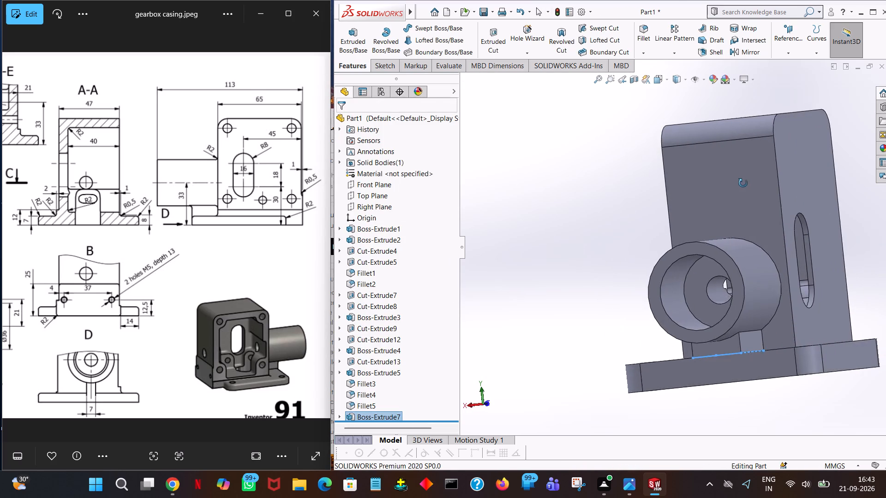
{"action": "middle_click_drag", "start_coordinate": [743, 183], "coordinate": [759, 204]}
{"action": "left_click", "coordinate": [579, 213]}
{"action": "middle_click_drag", "start_coordinate": [561, 190], "coordinate": [566, 177]}
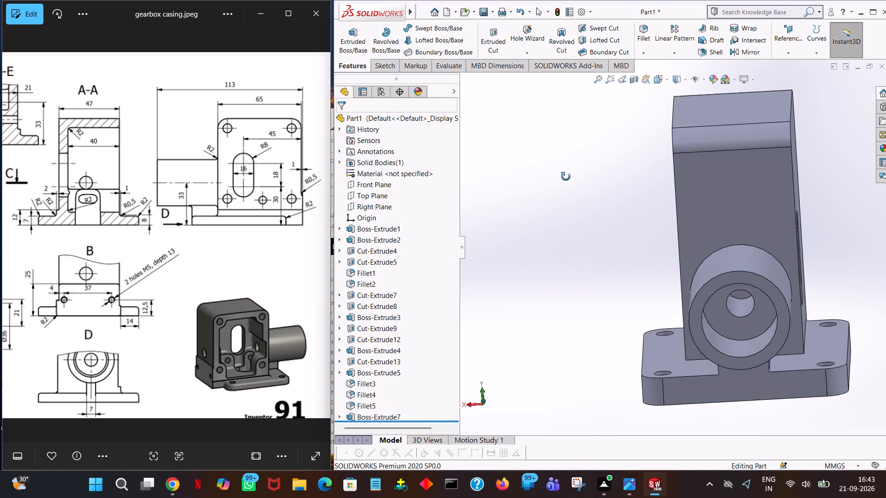
{"action": "middle_click_drag", "start_coordinate": [566, 177], "coordinate": [670, 154]}
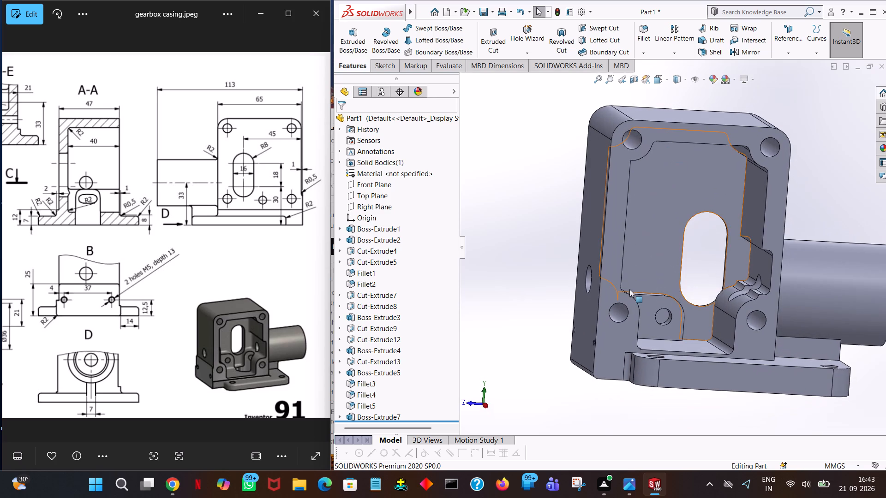
{"action": "scroll", "coordinate": [629, 289], "scroll_direction": "down", "scroll_amount": 3, "text": "ctrl"}
{"action": "scroll", "coordinate": [629, 289], "scroll_direction": "up", "scroll_amount": 10, "text": "ctrl"}
{"action": "scroll", "coordinate": [647, 314], "scroll_direction": "down", "scroll_amount": 3, "text": "ctrl"}
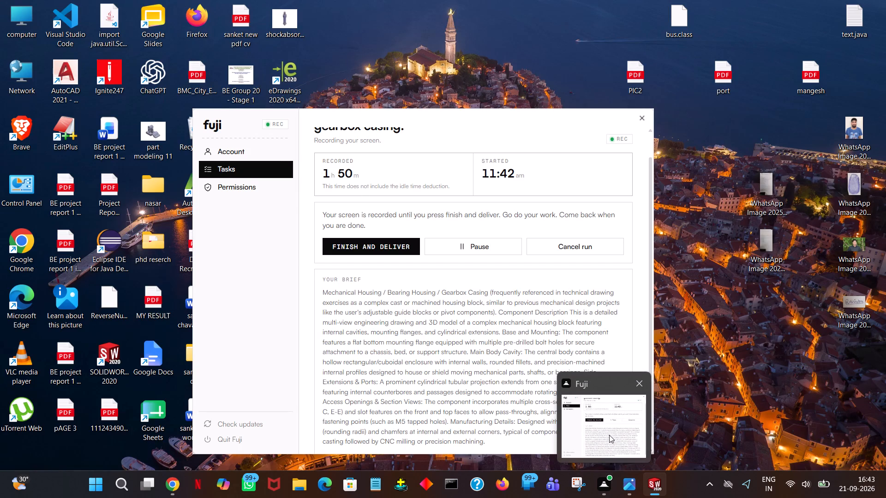
{"action": "middle_click_drag", "start_coordinate": [719, 269], "coordinate": [566, 273]}
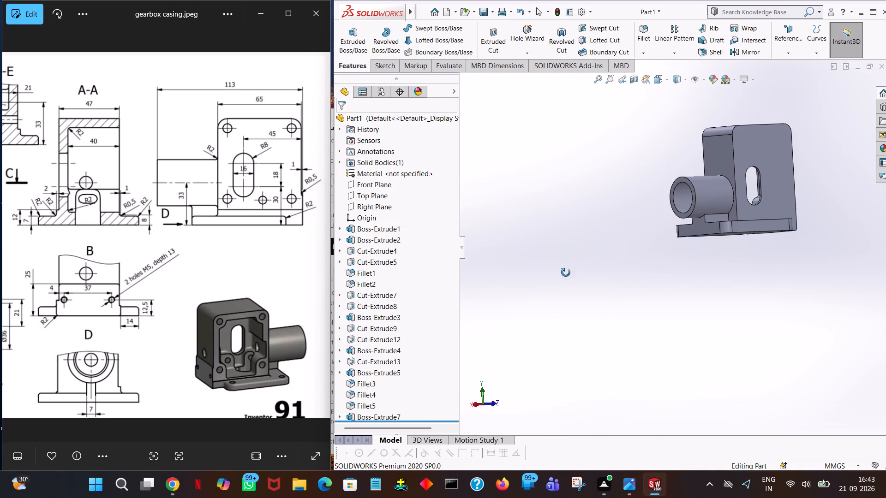
{"action": "middle_click_drag", "start_coordinate": [566, 273], "coordinate": [566, 273]}
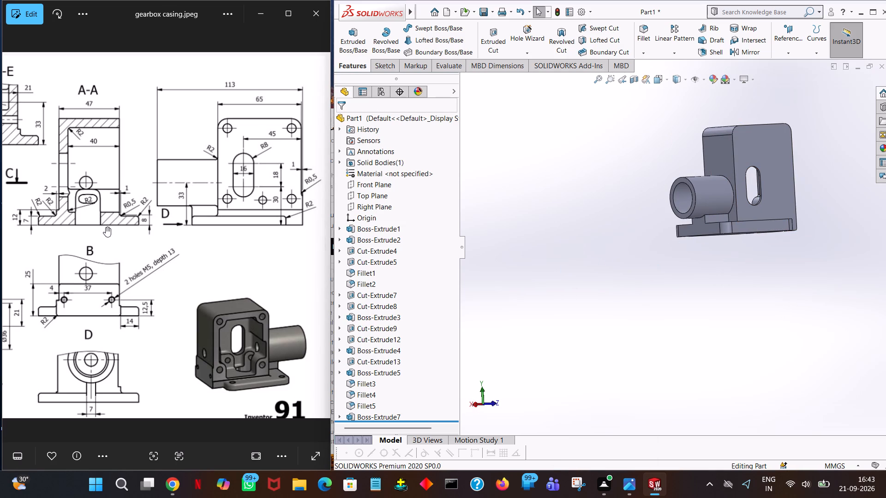
{"action": "left_click_drag", "start_coordinate": [106, 227], "coordinate": [295, 247]}
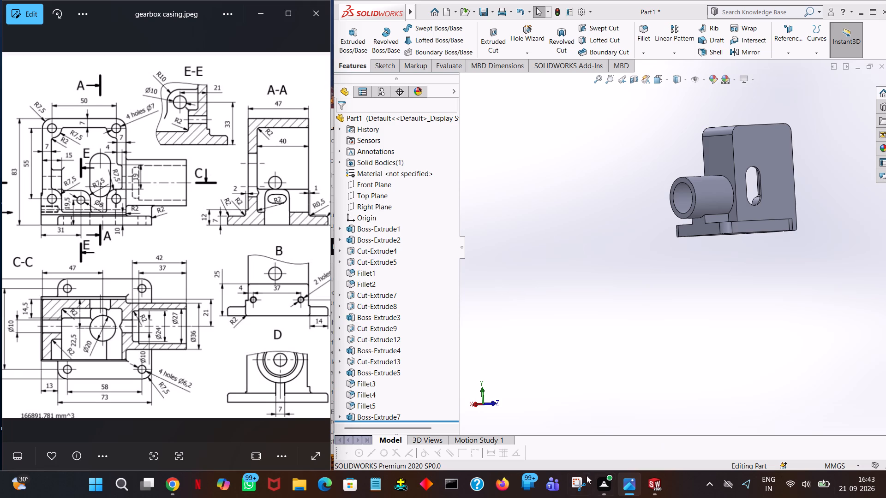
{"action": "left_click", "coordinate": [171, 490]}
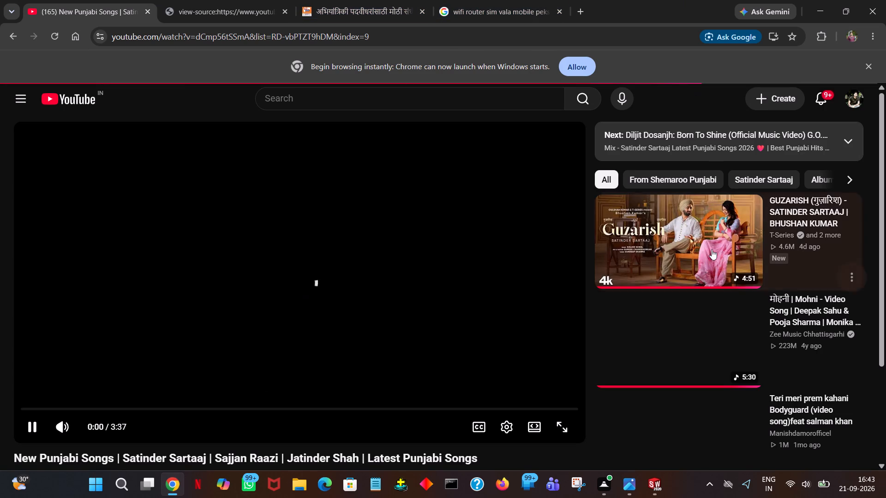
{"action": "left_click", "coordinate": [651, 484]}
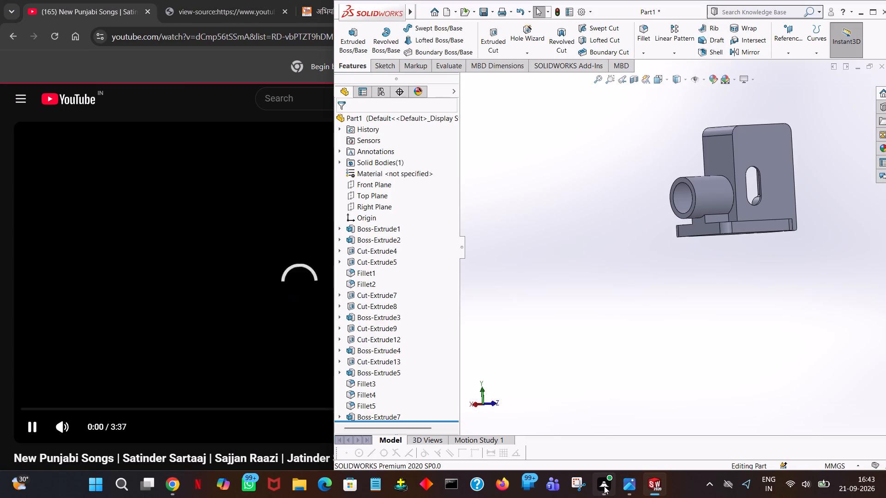
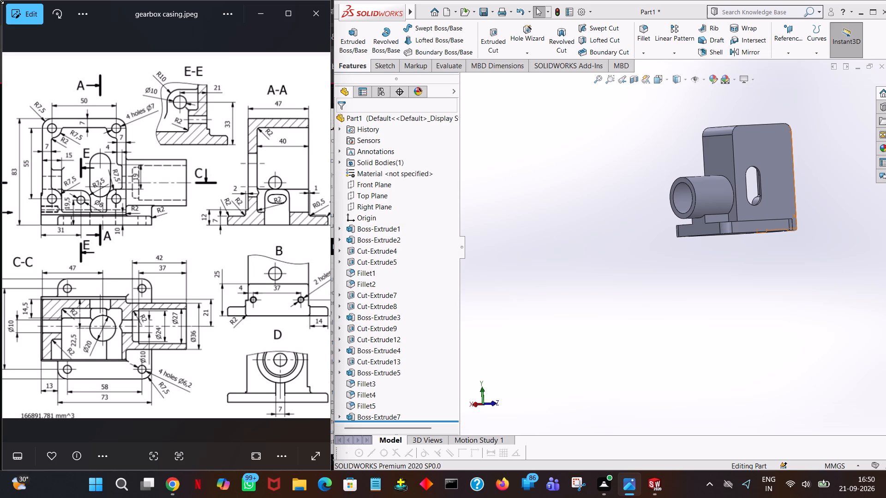
Compare the casing's outer sides and open interior with the reference drawing's A-A, B and D views and the shaded picture.
{"action": "left_click", "coordinate": [569, 259]}
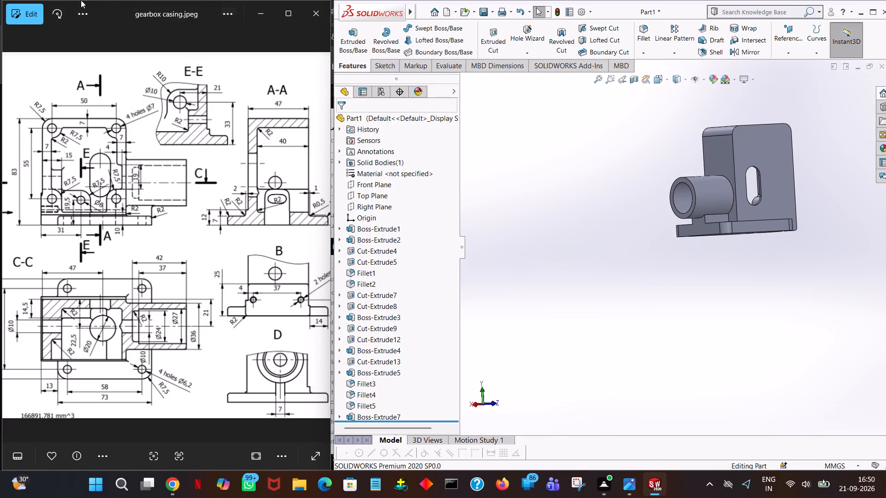
{"action": "left_click", "coordinate": [587, 313]}
{"action": "middle_click_drag", "start_coordinate": [706, 327], "coordinate": [587, 328]}
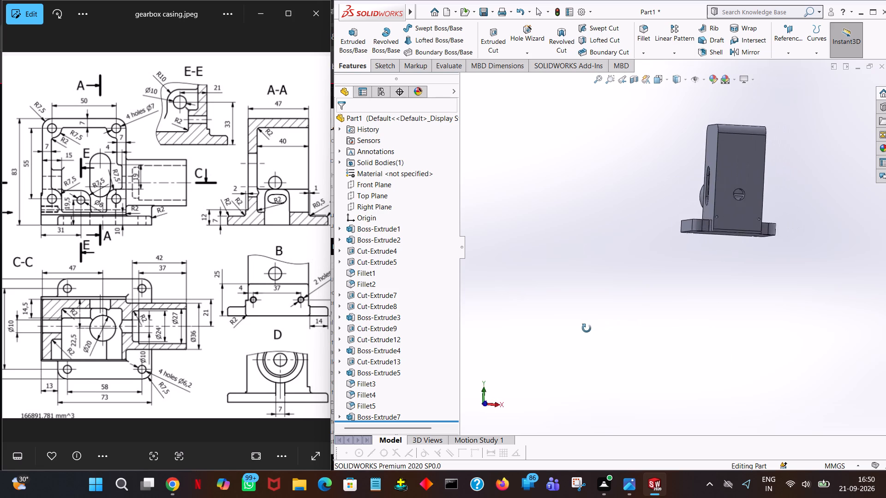
{"action": "middle_click_drag", "start_coordinate": [587, 328], "coordinate": [643, 336]}
{"action": "left_click_drag", "start_coordinate": [254, 219], "coordinate": [166, 220]}
{"action": "left_click_drag", "start_coordinate": [255, 301], "coordinate": [161, 296]}
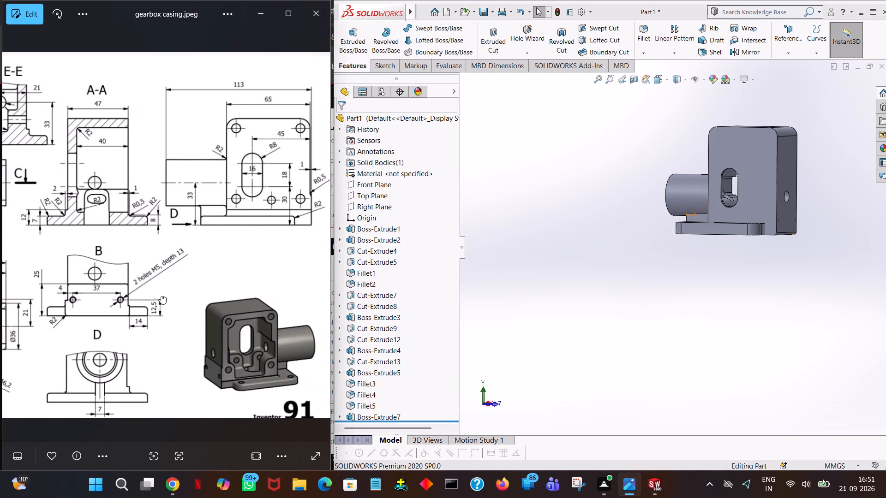
{"action": "left_click_drag", "start_coordinate": [161, 296], "coordinate": [139, 301]}
{"action": "left_click_drag", "start_coordinate": [752, 298], "coordinate": [729, 301]}
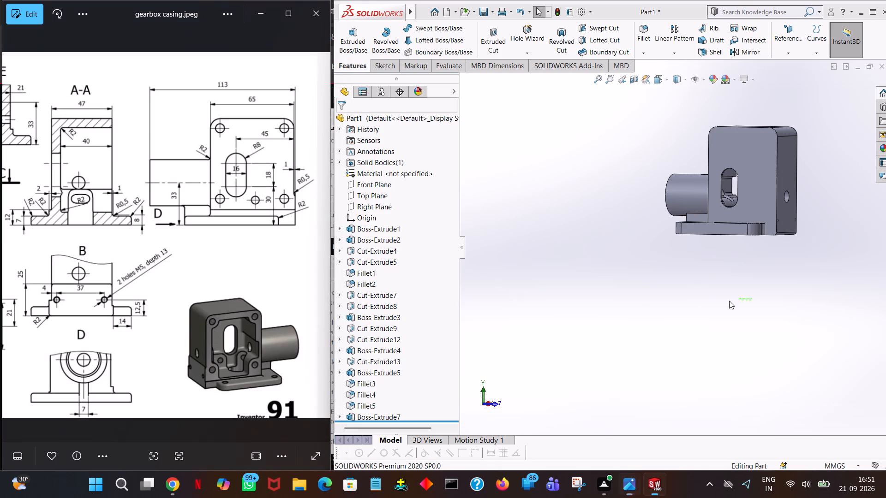
{"action": "left_click_drag", "start_coordinate": [729, 301], "coordinate": [638, 310]}
{"action": "middle_click_drag", "start_coordinate": [804, 296], "coordinate": [699, 306]}
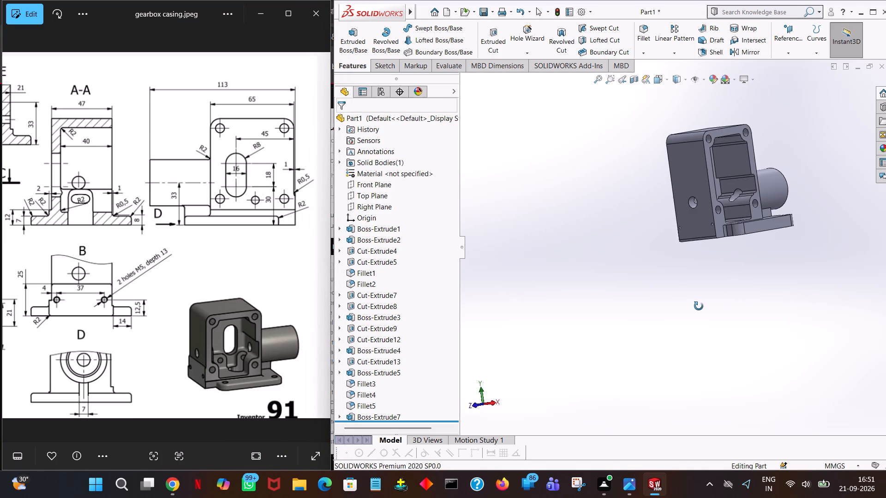
{"action": "middle_click_drag", "start_coordinate": [699, 306], "coordinate": [668, 336]}
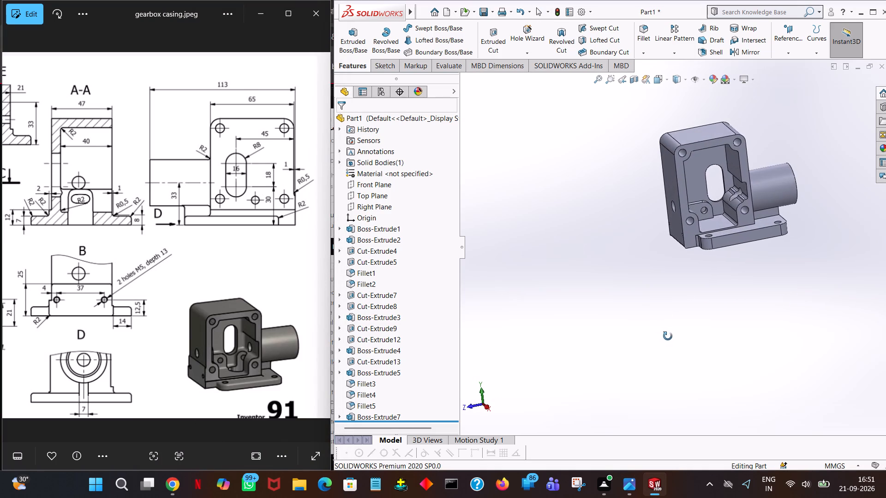
{"action": "middle_click_drag", "start_coordinate": [668, 336], "coordinate": [674, 332]}
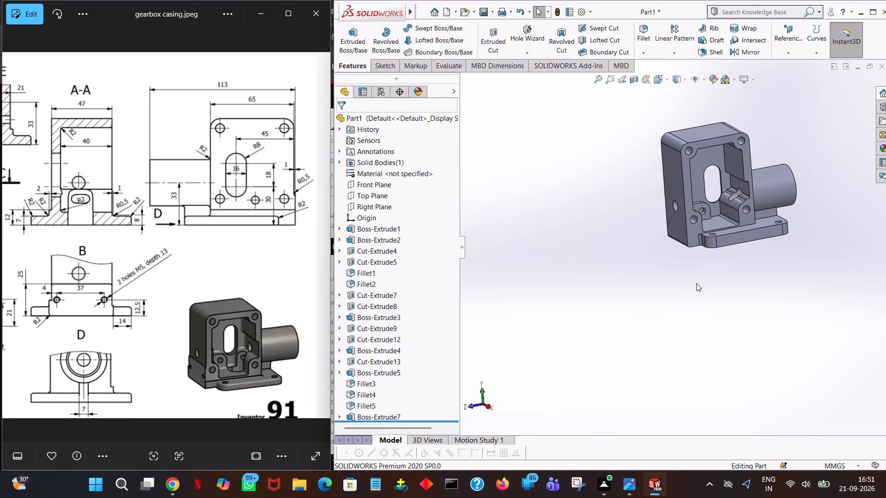
Fillet the base-plate joints of the open face's long edge and the tube-side wall's short edge with a 2 mm radius.
{"action": "middle_click_drag", "start_coordinate": [741, 247], "coordinate": [721, 211]}
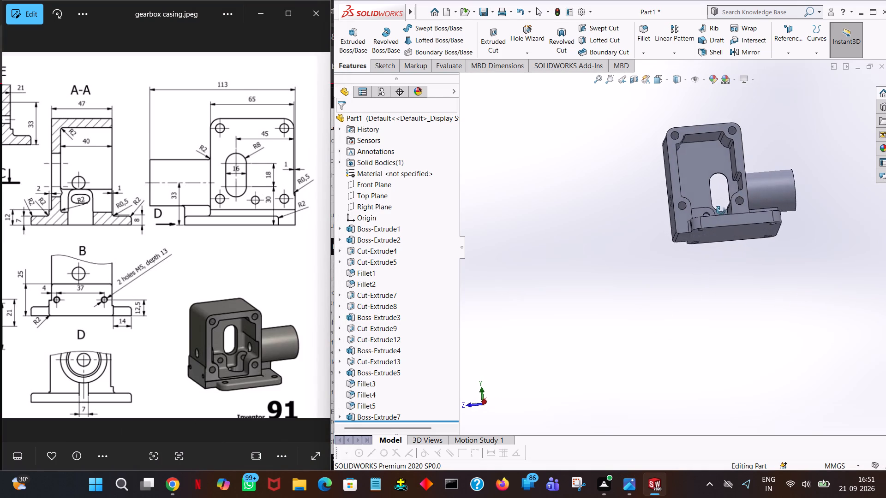
{"action": "middle_click_drag", "start_coordinate": [721, 211], "coordinate": [722, 262]}
{"action": "middle_click_drag", "start_coordinate": [723, 268], "coordinate": [701, 276]}
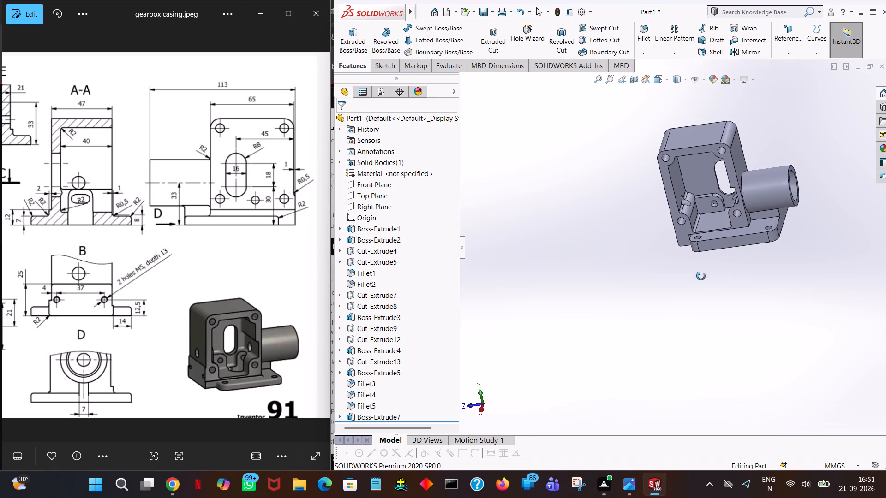
{"action": "middle_click_drag", "start_coordinate": [701, 276], "coordinate": [698, 278]}
{"action": "scroll", "coordinate": [747, 226], "scroll_direction": "up", "scroll_amount": 3, "text": "ctrl"}
{"action": "scroll", "coordinate": [741, 231], "scroll_direction": "down", "scroll_amount": 5, "text": "ctrl"}
{"action": "scroll", "coordinate": [779, 230], "scroll_direction": "down", "scroll_amount": 3, "text": "ctrl"}
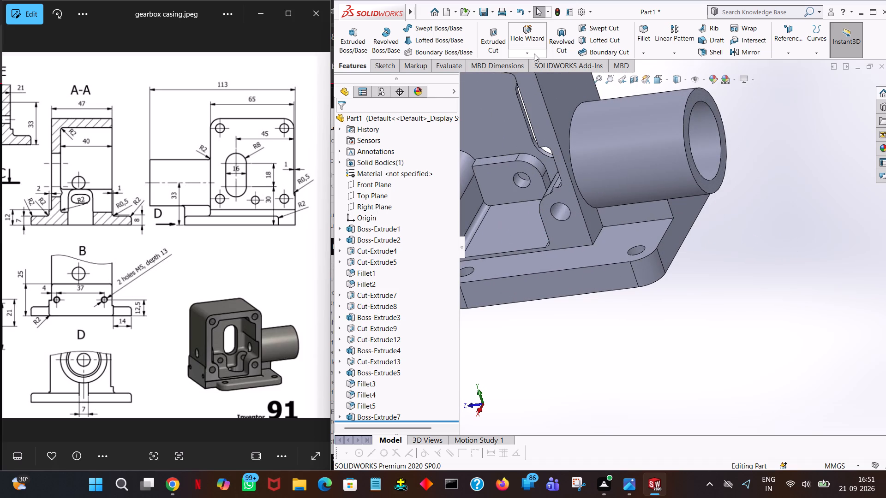
{"action": "left_click", "coordinate": [641, 35]}
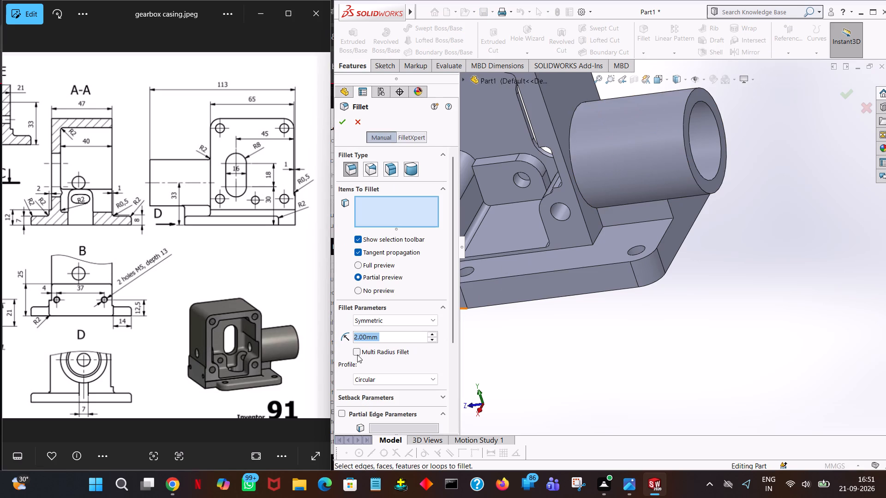
{"action": "left_click", "coordinate": [596, 239]}
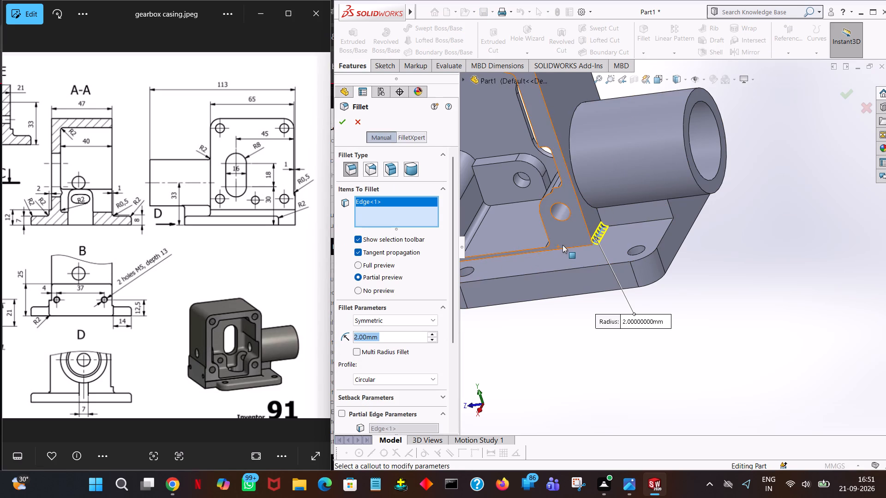
{"action": "left_click", "coordinate": [572, 246]}
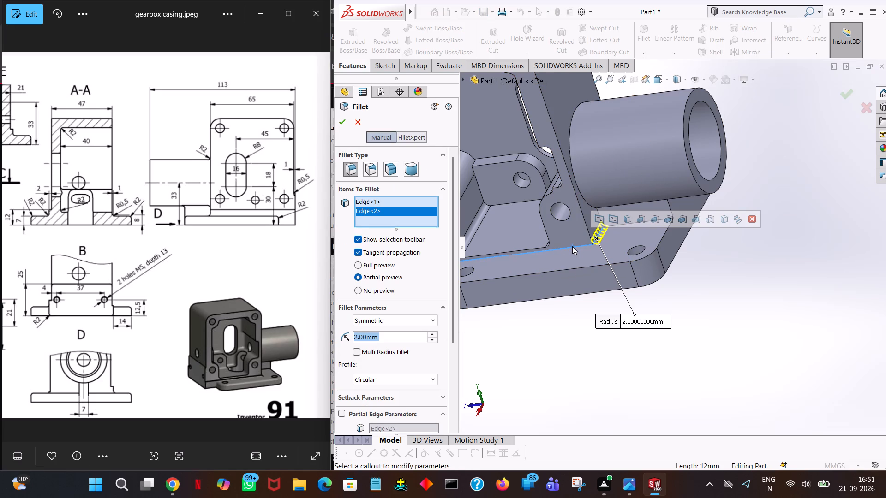
{"action": "left_click", "coordinate": [338, 118]}
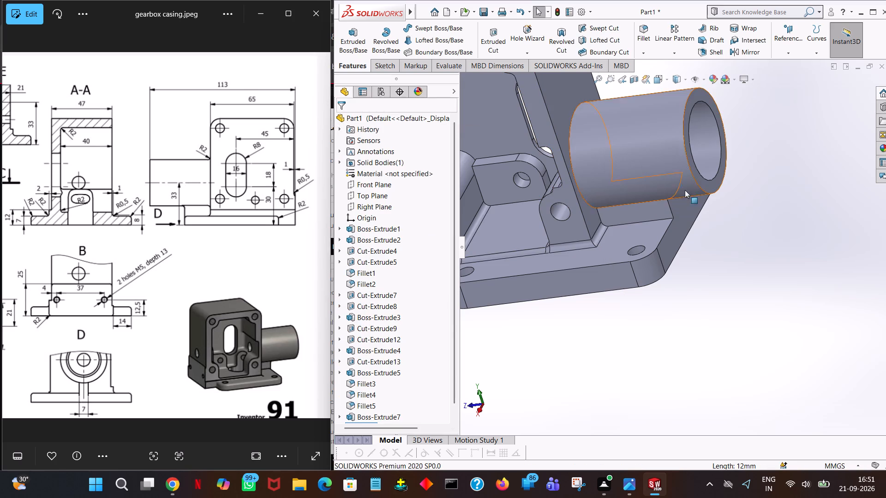
Fillet the long edge where the slotted casing wall meets the base plate with a 2 mm radius.
{"action": "middle_click_drag", "start_coordinate": [661, 354], "coordinate": [840, 375]}
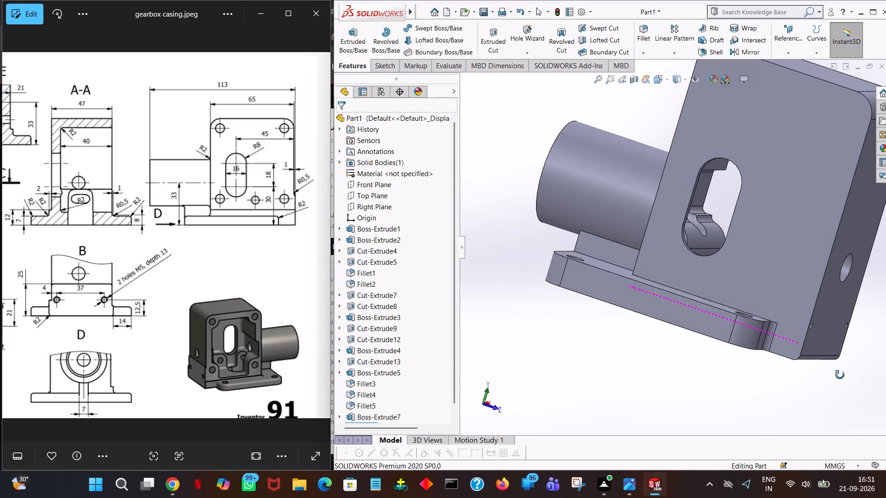
{"action": "middle_click_drag", "start_coordinate": [840, 375], "coordinate": [840, 397]}
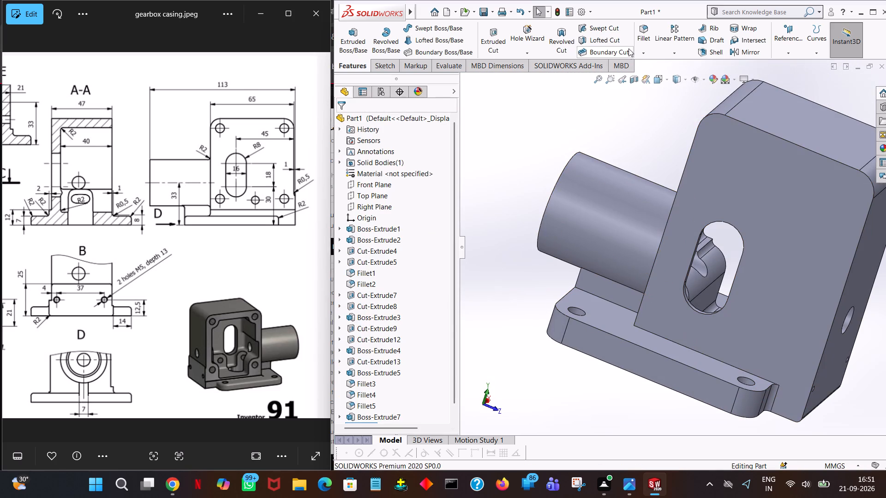
{"action": "left_click", "coordinate": [643, 31]}
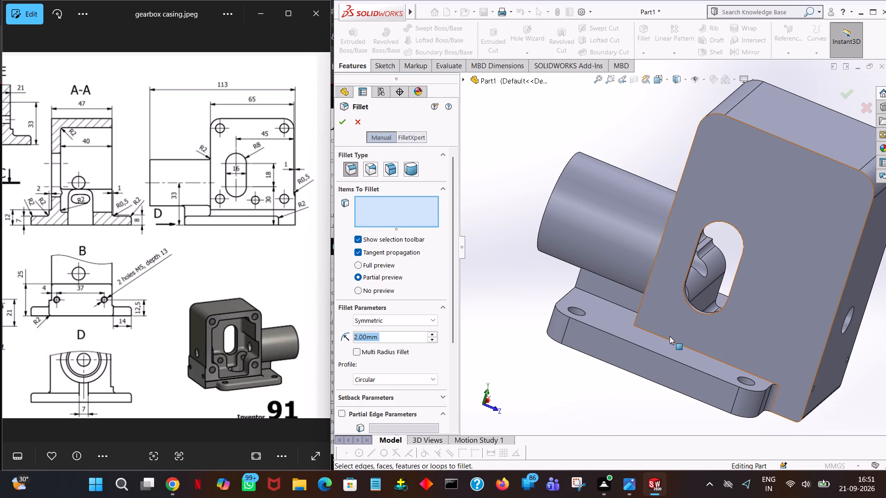
{"action": "left_click", "coordinate": [669, 341]}
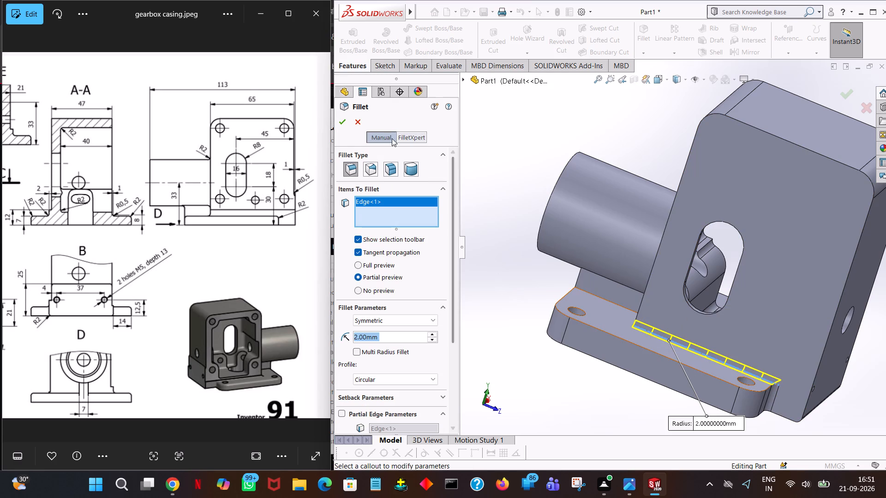
{"action": "left_click", "coordinate": [345, 125]}
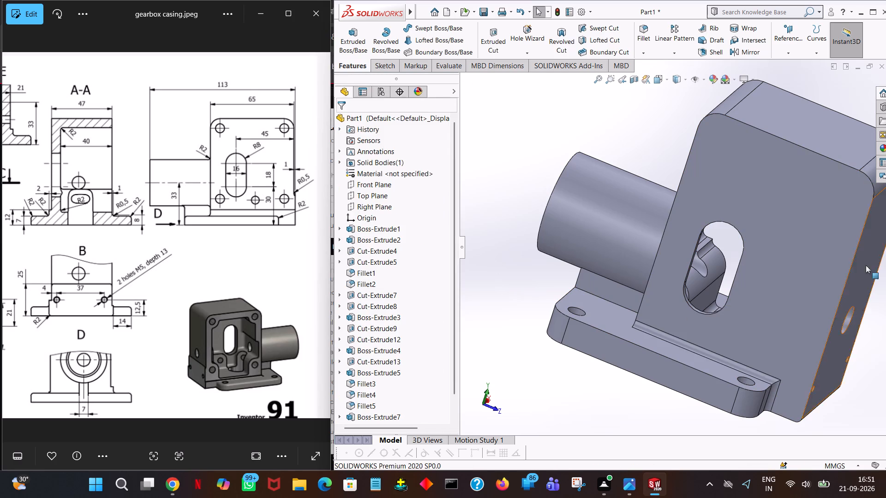
Fillet the short edge where the tube-side wall meets the base plate, beside the slotted wall, with a 2 mm radius.
{"action": "middle_click_drag", "start_coordinate": [804, 387], "coordinate": [826, 401]}
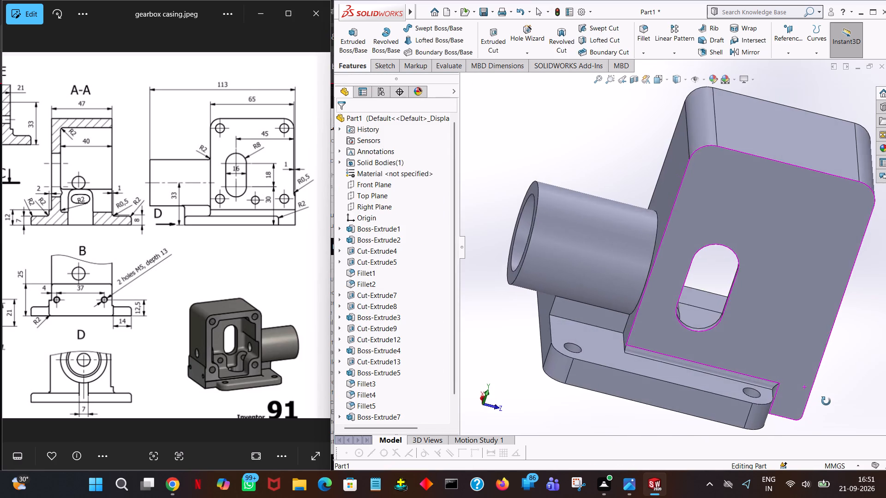
{"action": "middle_click_drag", "start_coordinate": [826, 401], "coordinate": [840, 405]}
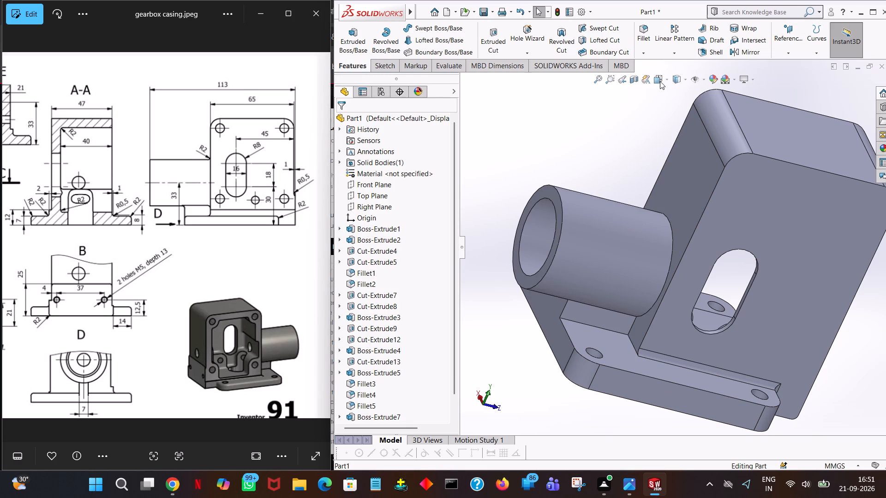
{"action": "left_click", "coordinate": [640, 34]}
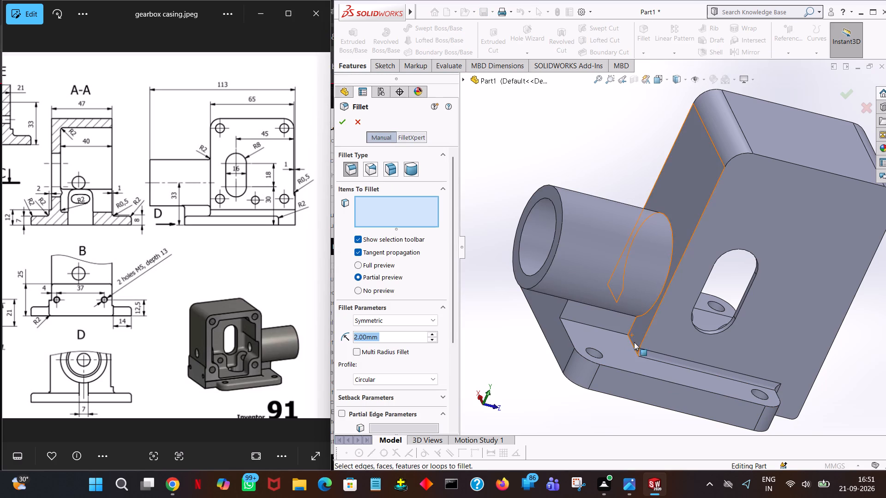
{"action": "left_click", "coordinate": [632, 344]}
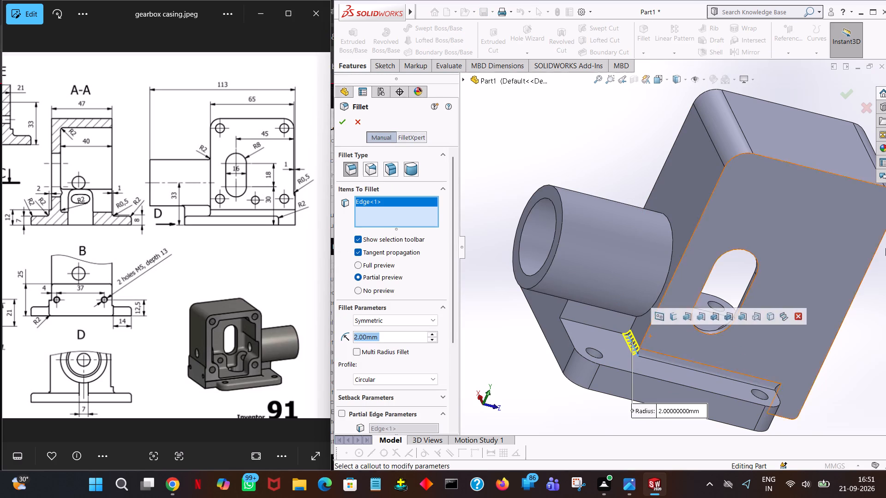
{"action": "left_click", "coordinate": [344, 124]}
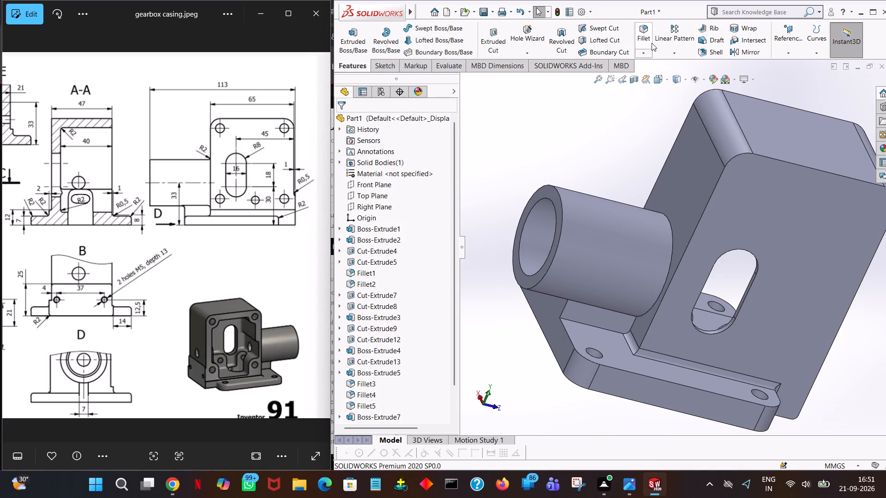
Fillet the tube support's bottom edge along the base plate, on the slotted-wall side, with a 2 mm radius.
{"action": "left_click", "coordinate": [650, 29]}
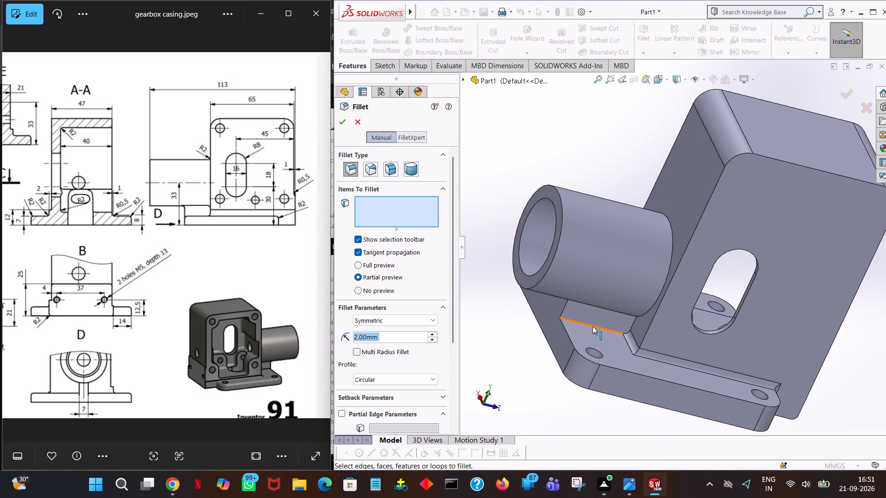
{"action": "left_click", "coordinate": [593, 326]}
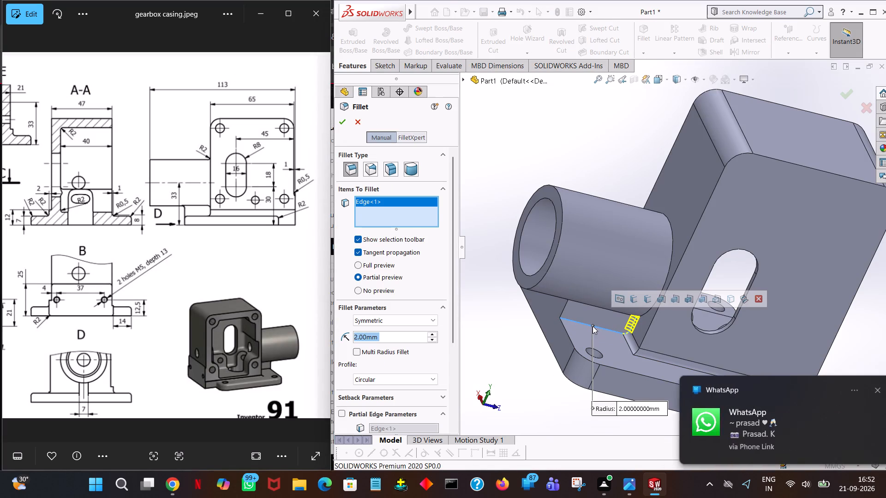
{"action": "left_click", "coordinate": [337, 125]}
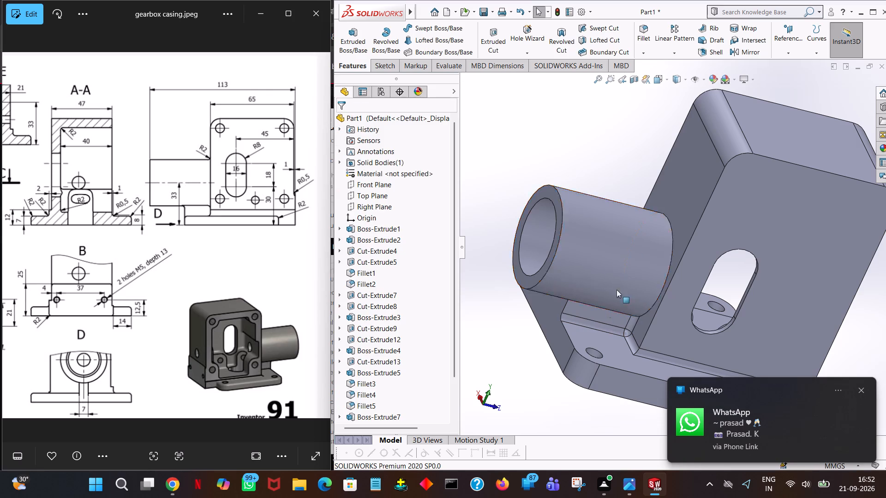
Fillet the edge between the tube and its support with a 2 mm radius, following the tangent joint around the tube at the casing wall.
{"action": "middle_click_drag", "start_coordinate": [627, 212], "coordinate": [652, 182]}
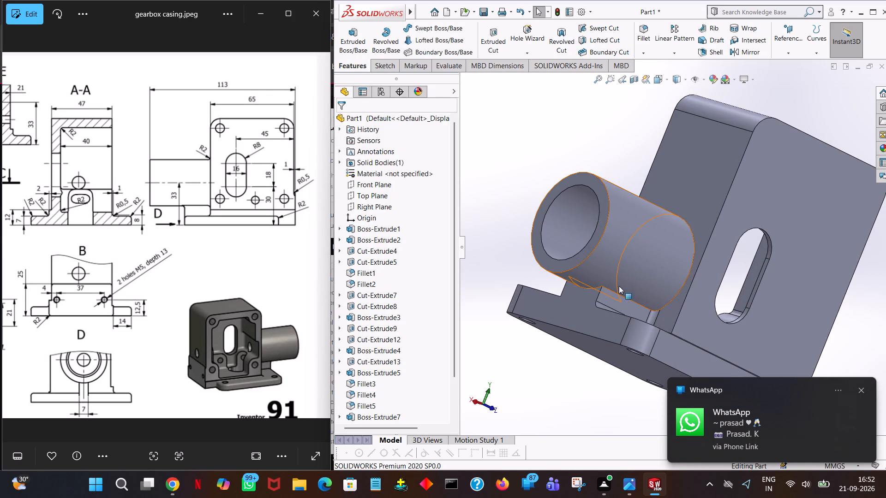
{"action": "left_click", "coordinate": [638, 45]}
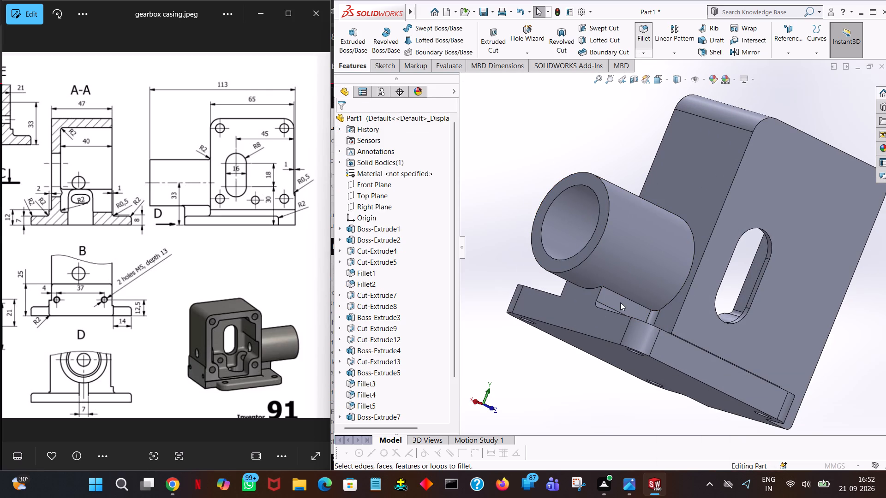
{"action": "left_click", "coordinate": [621, 296]}
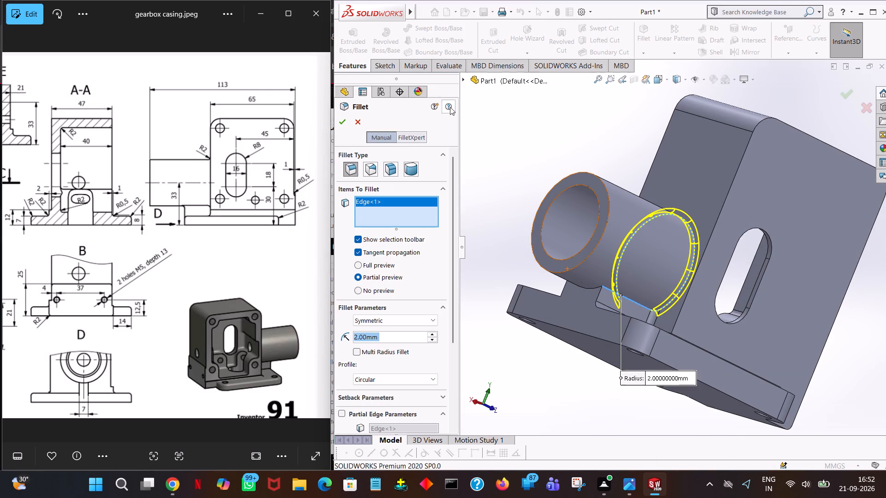
{"action": "left_click", "coordinate": [341, 115]}
Fillet the tube support's bottom edge along the base plate, on the casing's open side, with a 2 mm radius.
{"action": "middle_click_drag", "start_coordinate": [649, 112], "coordinate": [680, 154]}
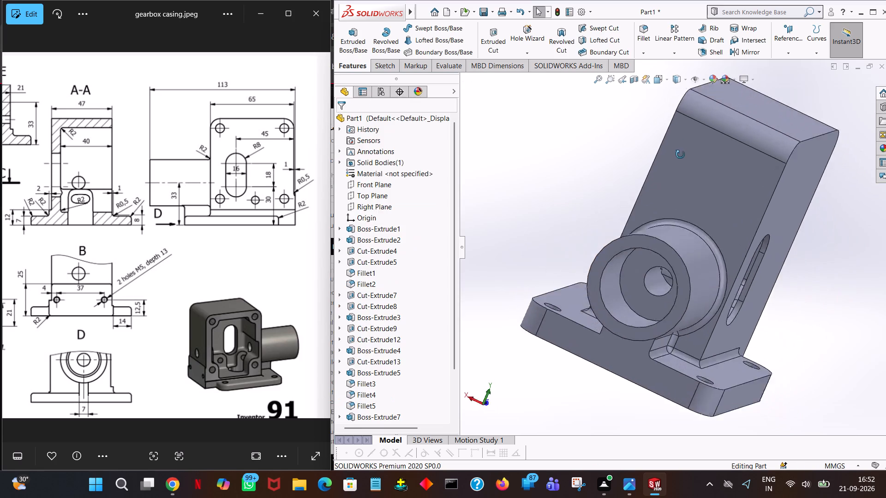
{"action": "middle_click_drag", "start_coordinate": [680, 154], "coordinate": [772, 217]}
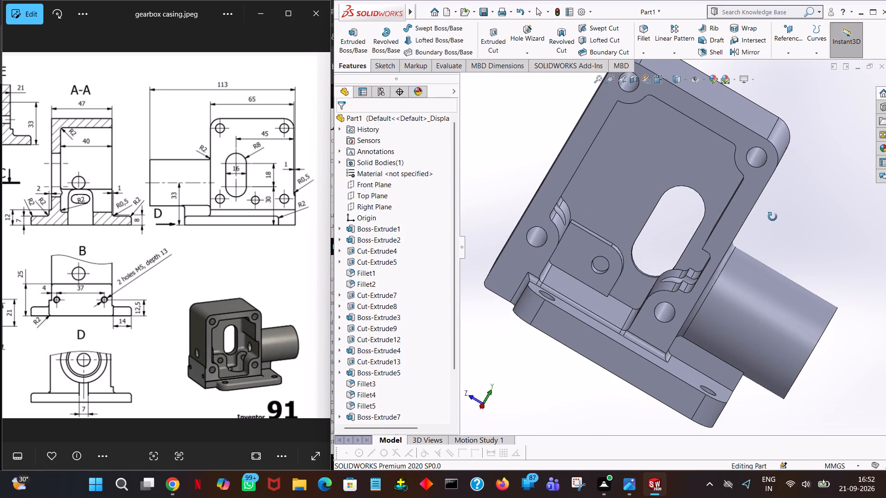
{"action": "middle_click_drag", "start_coordinate": [772, 217], "coordinate": [774, 218]}
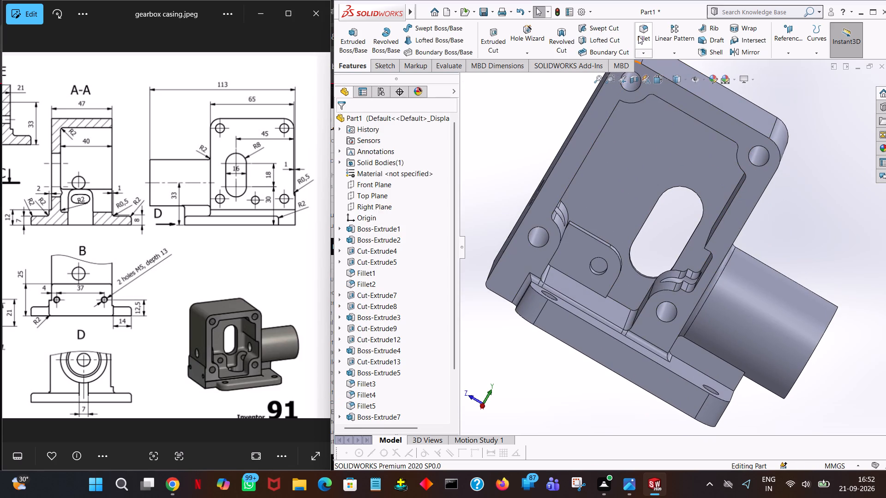
{"action": "left_click", "coordinate": [640, 34]}
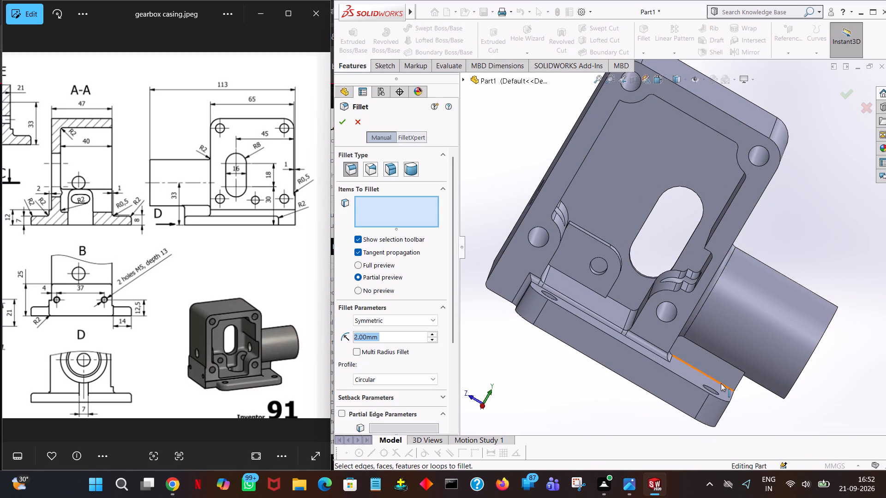
{"action": "left_click", "coordinate": [721, 383]}
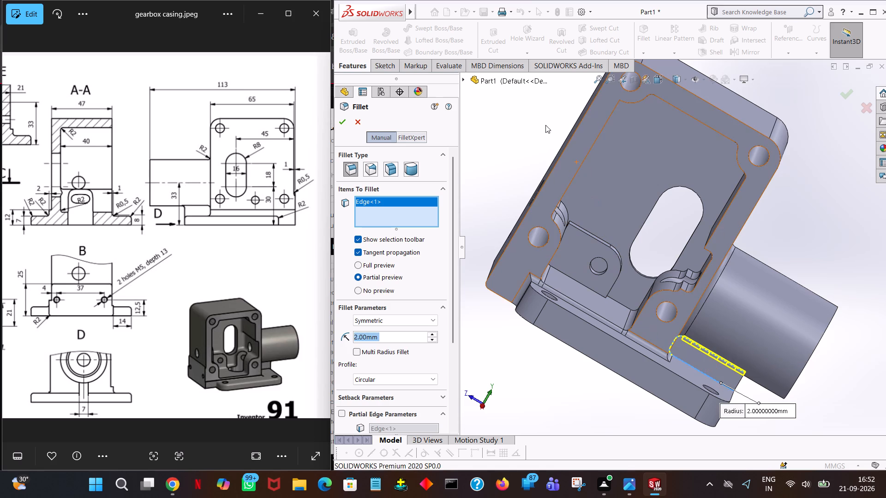
{"action": "left_click", "coordinate": [337, 123]}
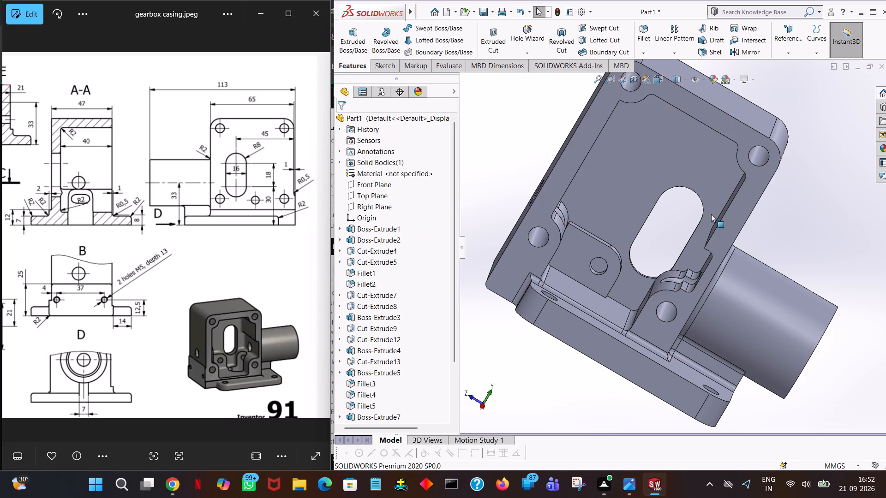
Fillet the edge where the rounded inner boss with the hole meets the inside of the slotted wall with a 2 mm radius.
{"action": "left_click", "coordinate": [786, 221]}
{"action": "middle_click_drag", "start_coordinate": [786, 221], "coordinate": [737, 184]}
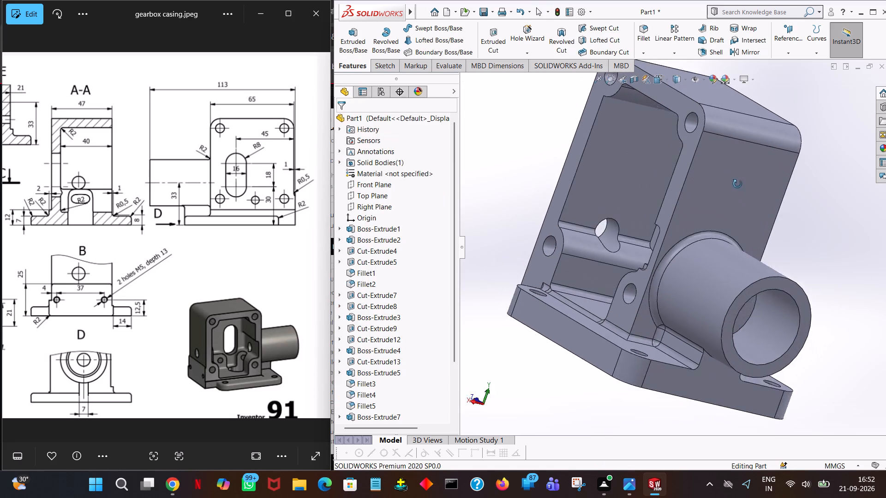
{"action": "middle_click_drag", "start_coordinate": [737, 184], "coordinate": [754, 196]}
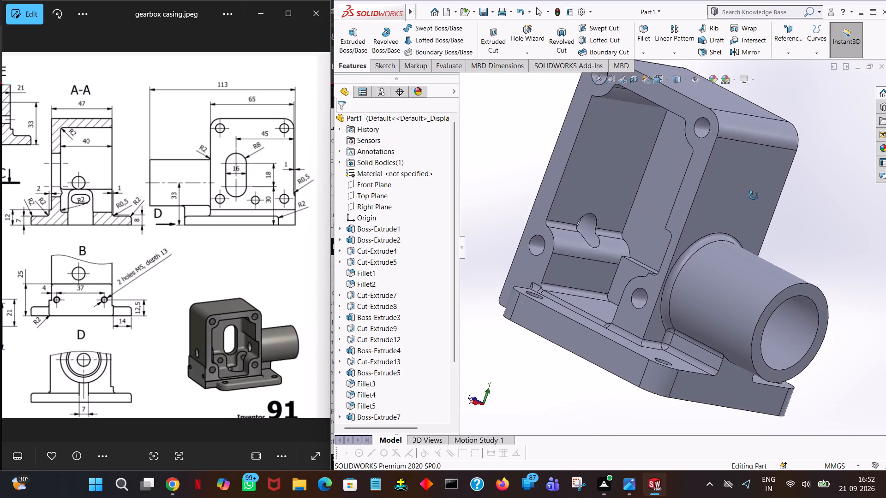
{"action": "middle_click_drag", "start_coordinate": [754, 196], "coordinate": [762, 273]}
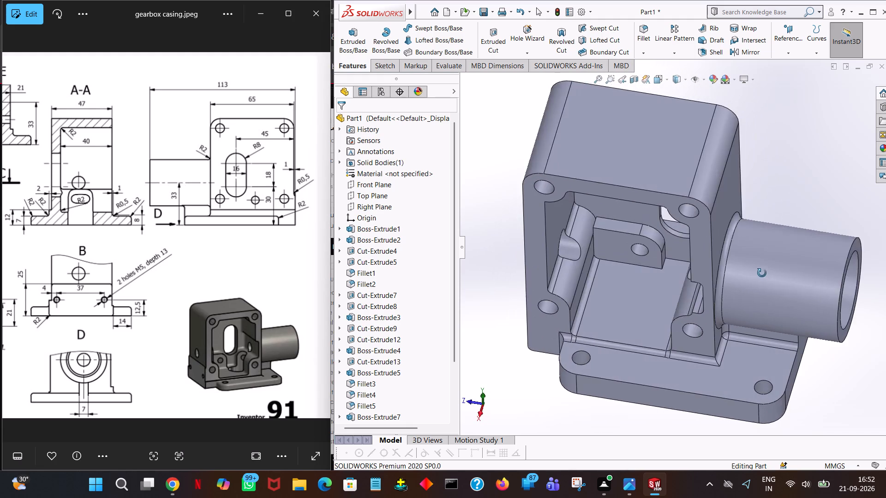
{"action": "middle_click_drag", "start_coordinate": [762, 273], "coordinate": [769, 204]}
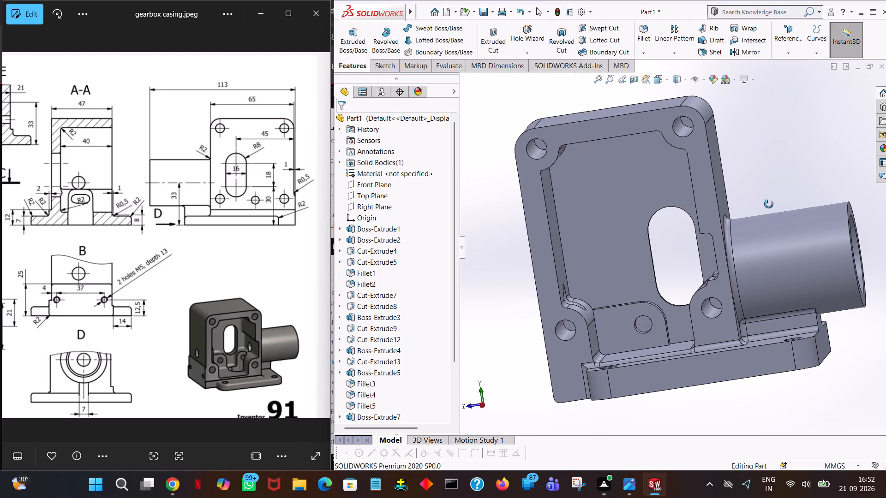
{"action": "middle_click_drag", "start_coordinate": [769, 204], "coordinate": [777, 216]}
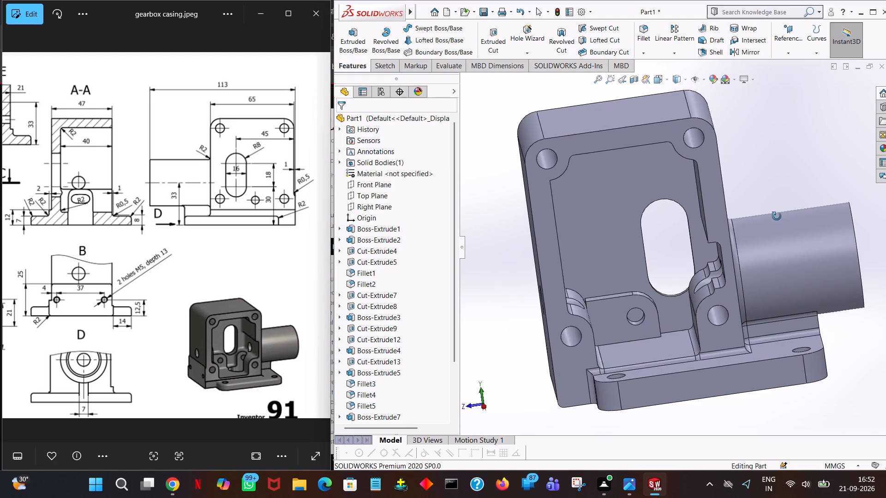
{"action": "middle_click_drag", "start_coordinate": [777, 216], "coordinate": [767, 200]}
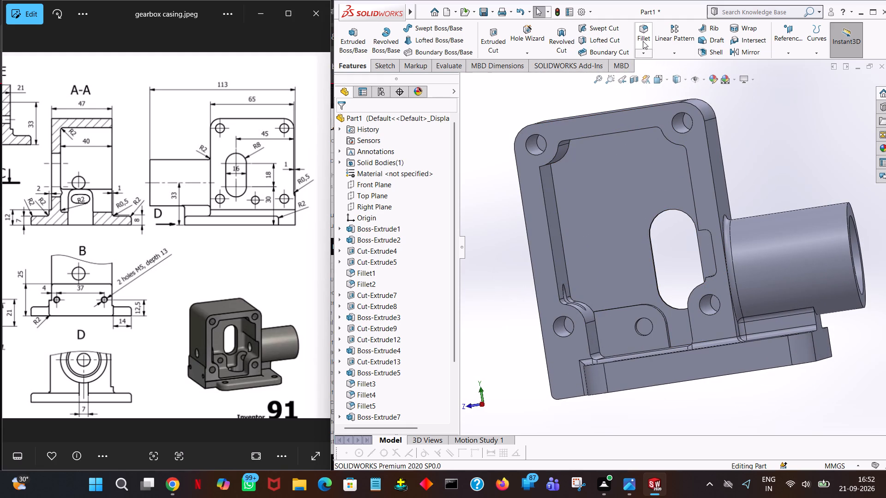
{"action": "left_click", "coordinate": [643, 41]}
{"action": "middle_click_drag", "start_coordinate": [581, 283], "coordinate": [598, 316]}
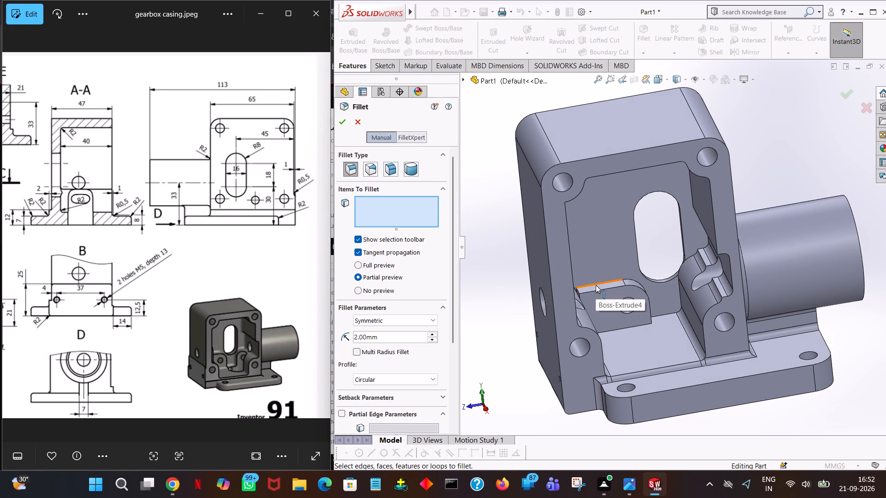
{"action": "left_click", "coordinate": [596, 285]}
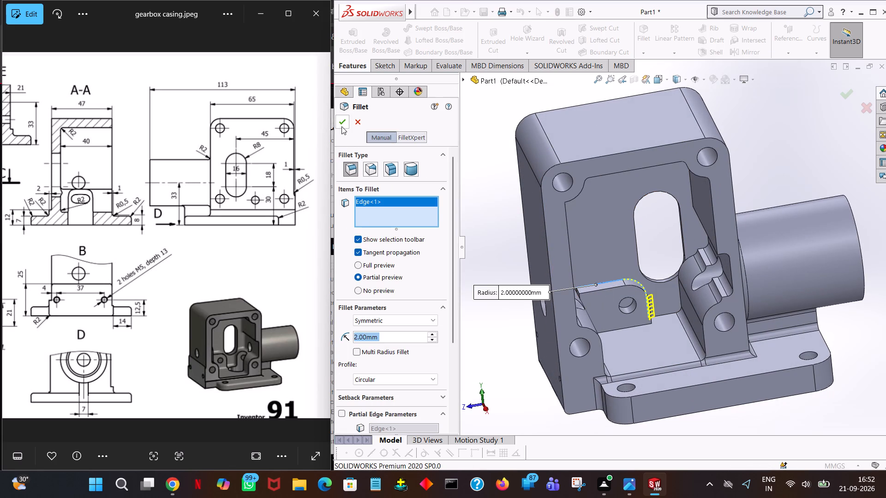
{"action": "left_click", "coordinate": [341, 125]}
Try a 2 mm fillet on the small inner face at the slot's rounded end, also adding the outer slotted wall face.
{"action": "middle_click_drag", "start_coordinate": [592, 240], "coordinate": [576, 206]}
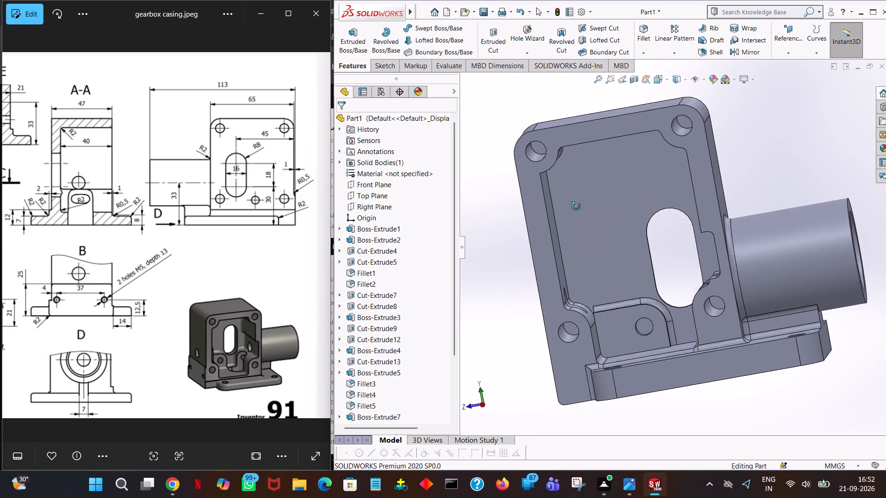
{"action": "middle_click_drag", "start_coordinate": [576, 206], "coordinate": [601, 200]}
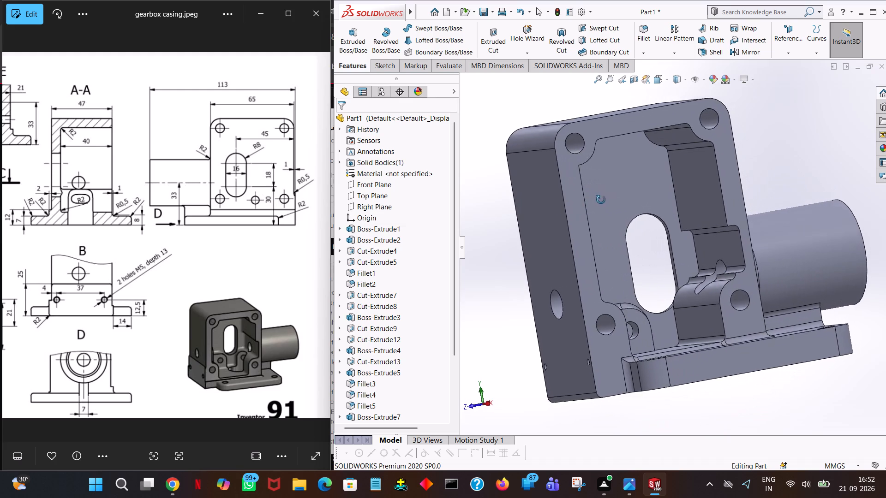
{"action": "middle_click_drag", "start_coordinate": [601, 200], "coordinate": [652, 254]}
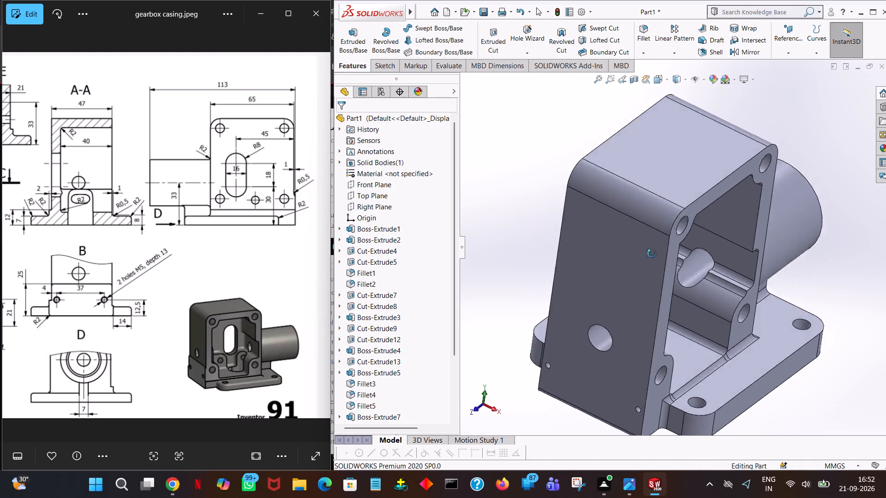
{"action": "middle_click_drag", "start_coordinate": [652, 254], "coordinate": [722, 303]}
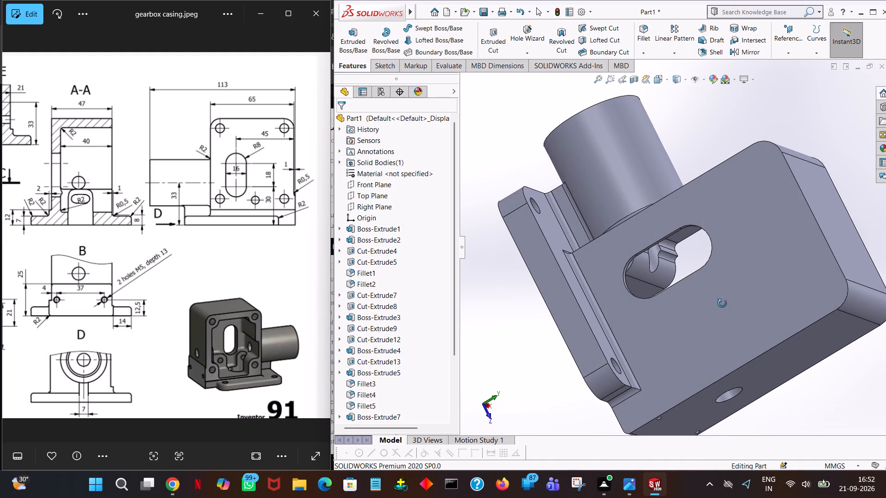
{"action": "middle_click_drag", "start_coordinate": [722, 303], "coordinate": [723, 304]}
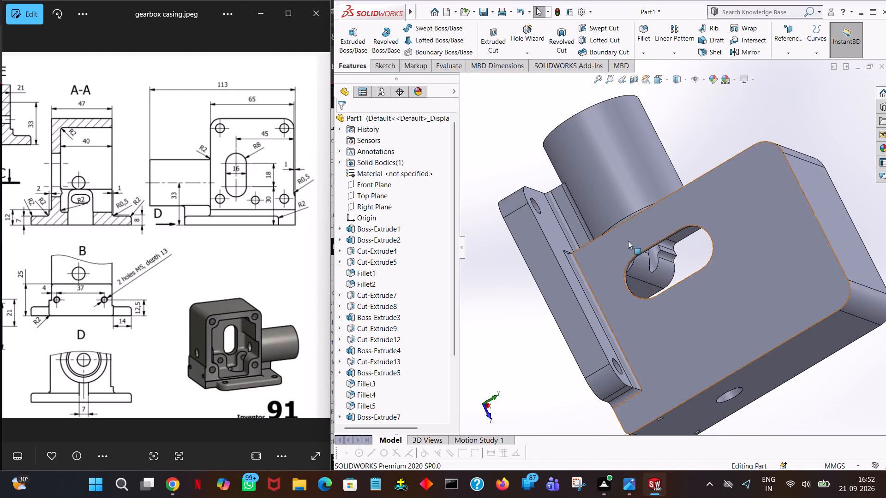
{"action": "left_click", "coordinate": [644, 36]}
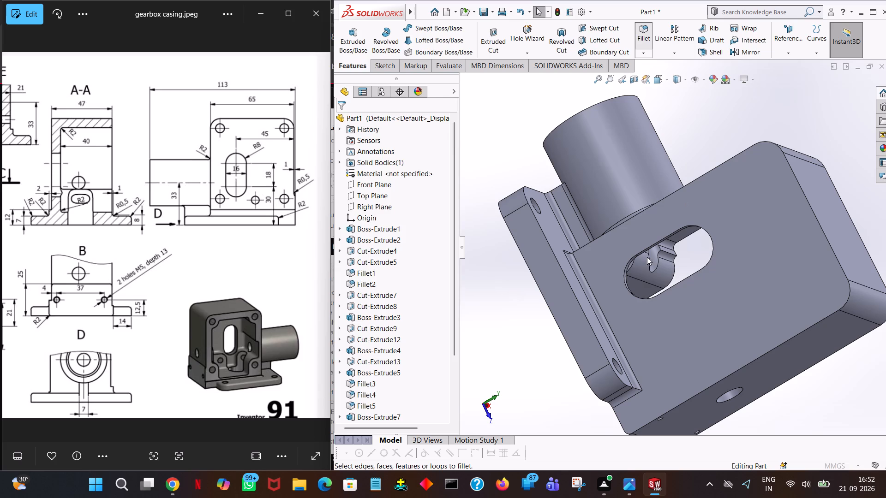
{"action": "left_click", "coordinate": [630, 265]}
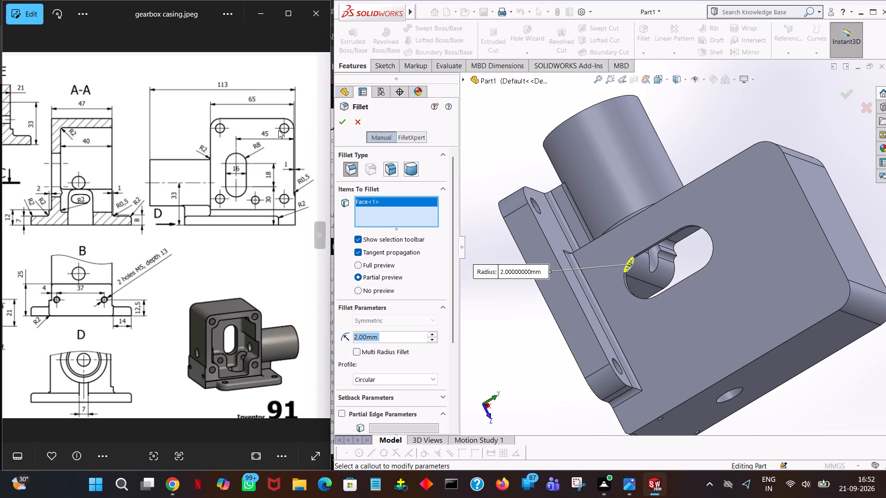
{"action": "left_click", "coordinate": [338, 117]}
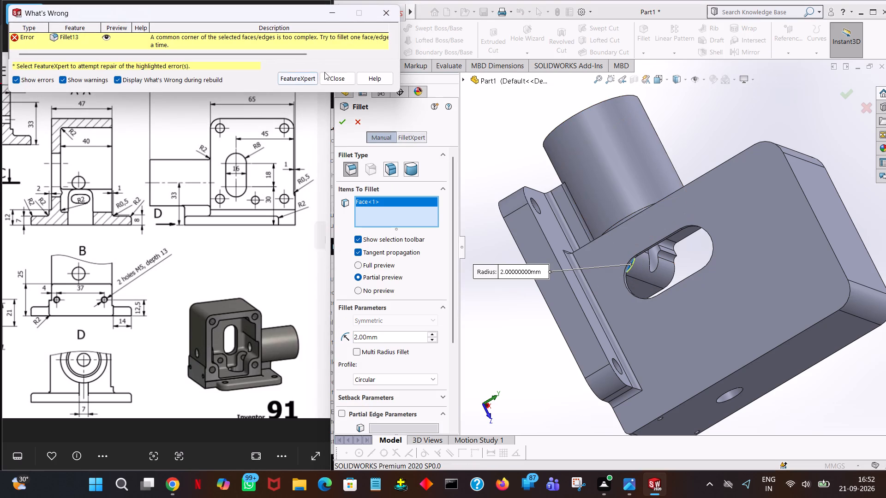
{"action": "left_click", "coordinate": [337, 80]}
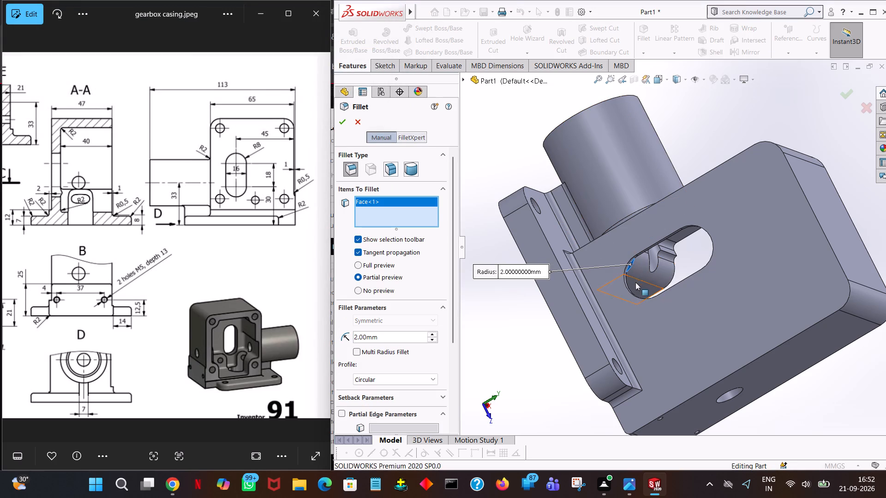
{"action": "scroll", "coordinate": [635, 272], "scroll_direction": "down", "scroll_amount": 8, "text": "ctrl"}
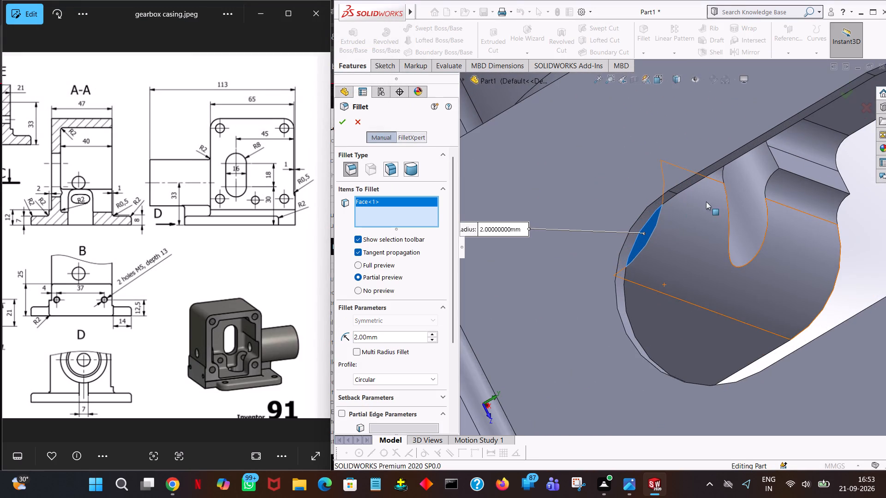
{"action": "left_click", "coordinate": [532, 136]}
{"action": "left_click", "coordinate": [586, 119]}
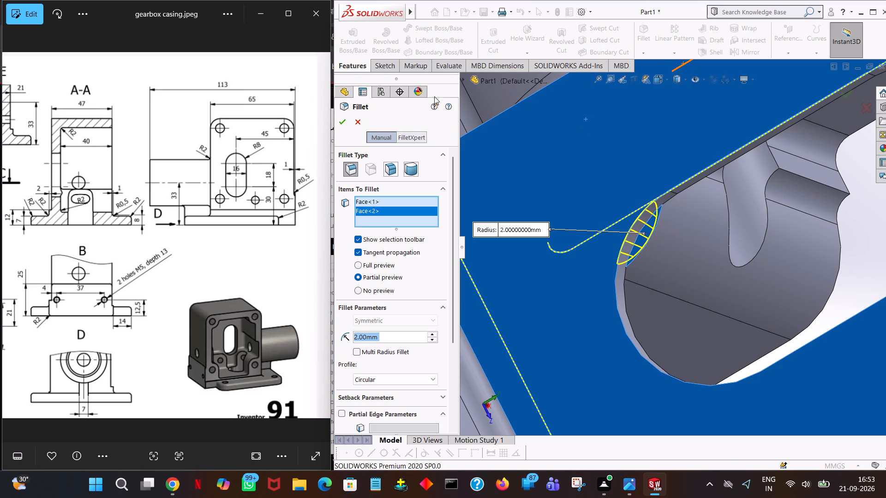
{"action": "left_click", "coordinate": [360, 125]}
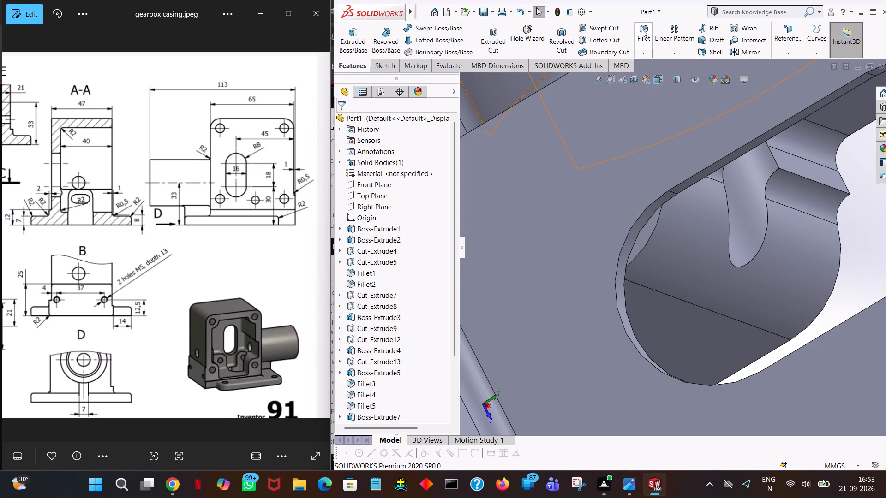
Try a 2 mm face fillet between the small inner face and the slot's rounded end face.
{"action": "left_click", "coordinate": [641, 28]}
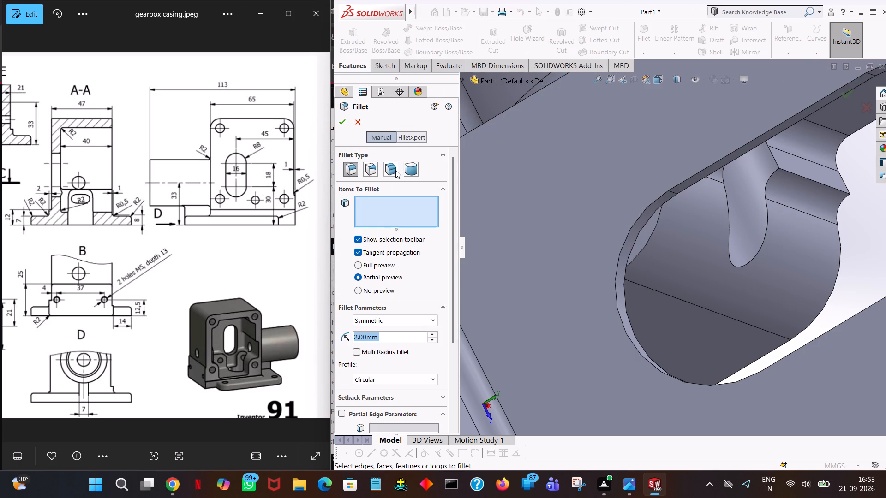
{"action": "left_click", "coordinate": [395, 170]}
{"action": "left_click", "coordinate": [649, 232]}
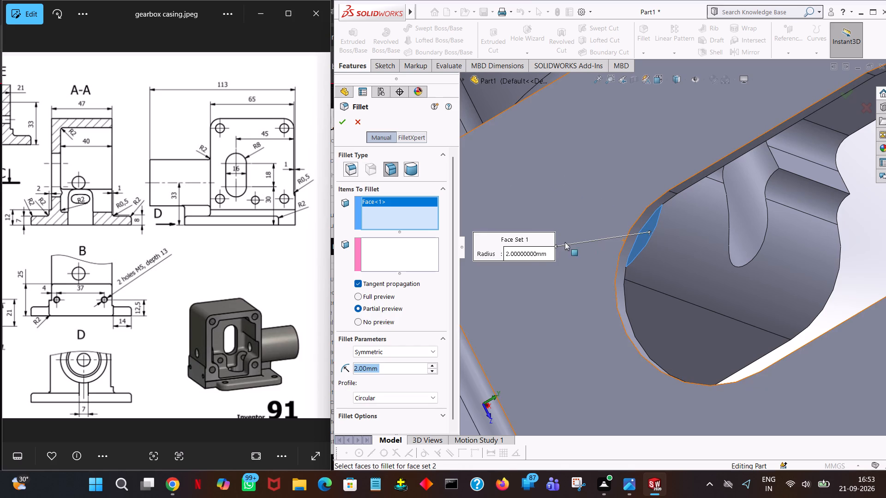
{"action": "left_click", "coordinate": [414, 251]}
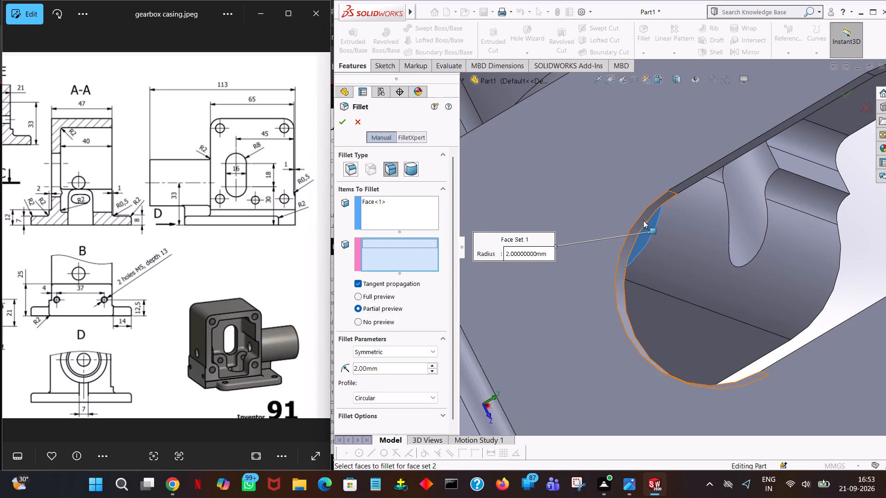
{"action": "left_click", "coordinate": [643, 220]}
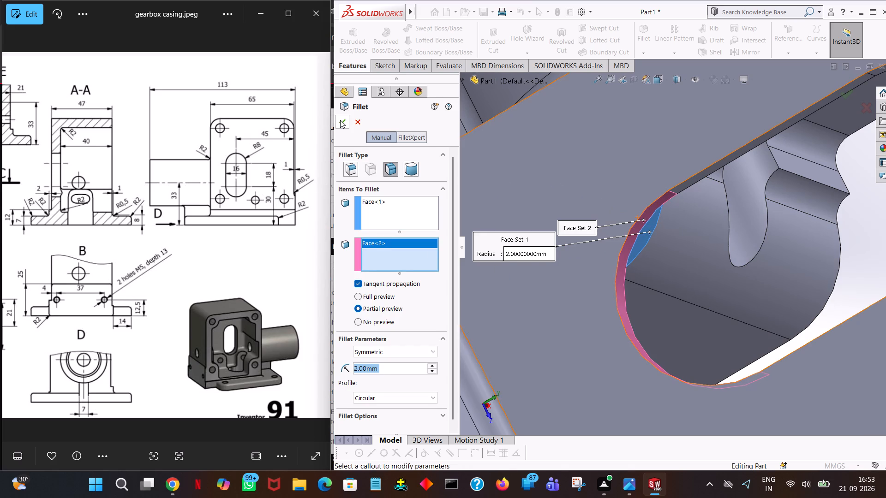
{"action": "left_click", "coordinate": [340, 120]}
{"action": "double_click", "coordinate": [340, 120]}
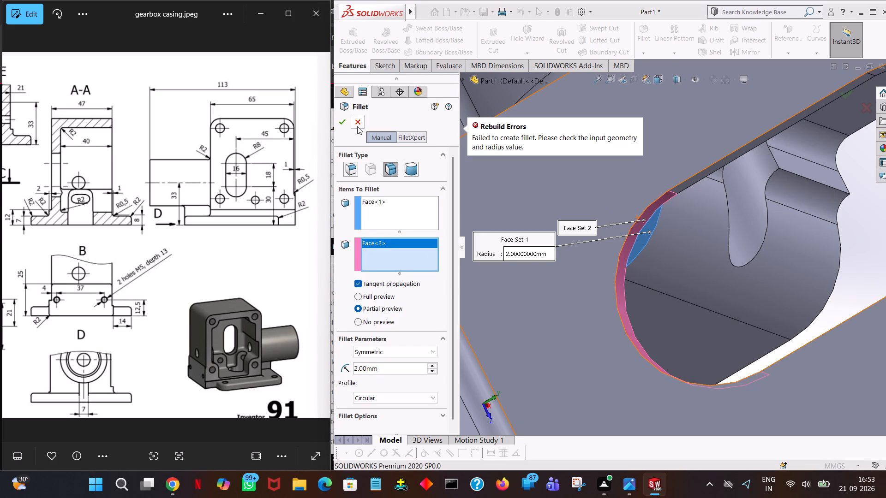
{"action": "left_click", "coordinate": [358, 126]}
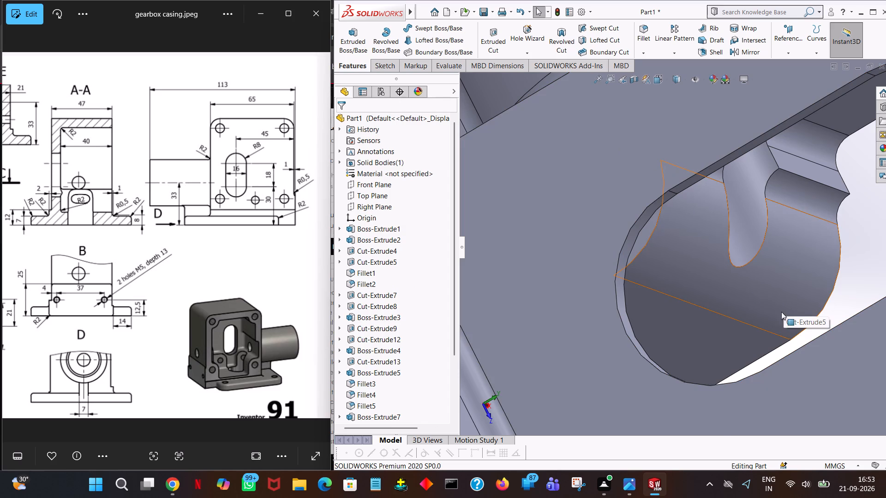
Show the whole casing in the isometric view.
{"action": "scroll", "coordinate": [730, 357], "scroll_direction": "down", "scroll_amount": 4, "text": "ctrl"}
{"action": "scroll", "coordinate": [730, 357], "scroll_direction": "up", "scroll_amount": 5, "text": "ctrl"}
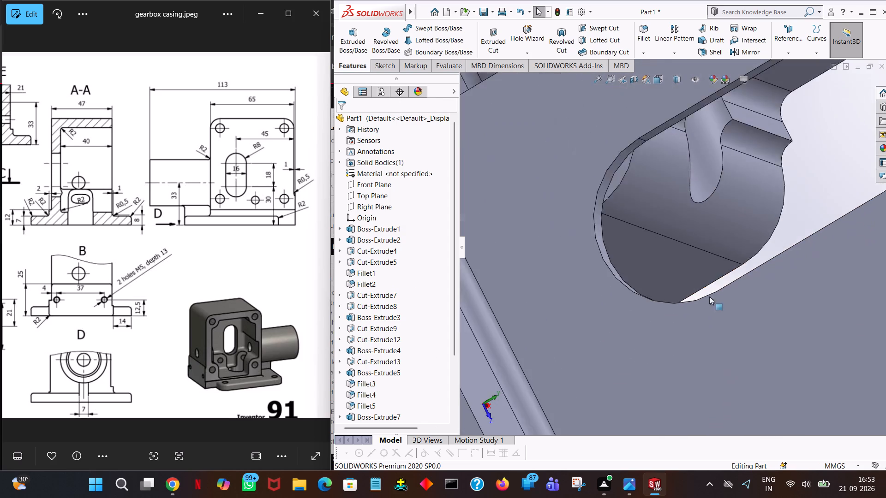
{"action": "scroll", "coordinate": [709, 296], "scroll_direction": "up", "scroll_amount": 7, "text": "ctrl"}
{"action": "middle_click_drag", "start_coordinate": [870, 369], "coordinate": [734, 328]}
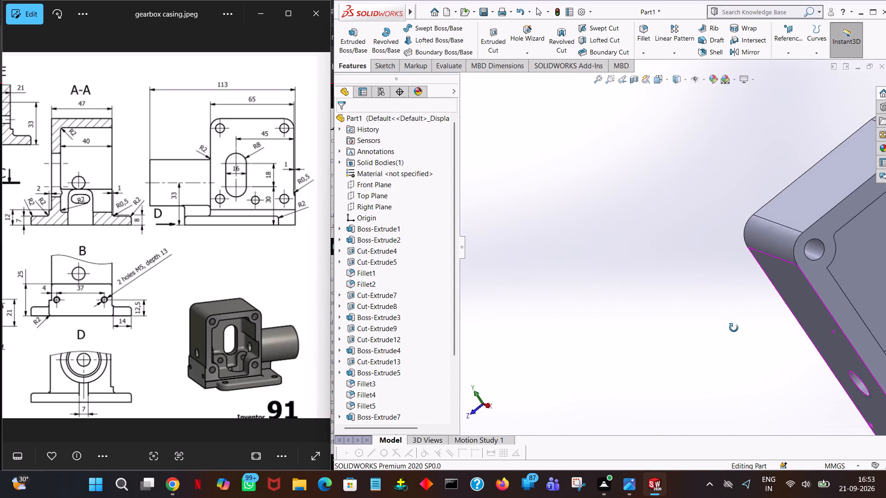
{"action": "middle_click_drag", "start_coordinate": [734, 328], "coordinate": [768, 320]}
{"action": "key", "text": "ctrl+7"}
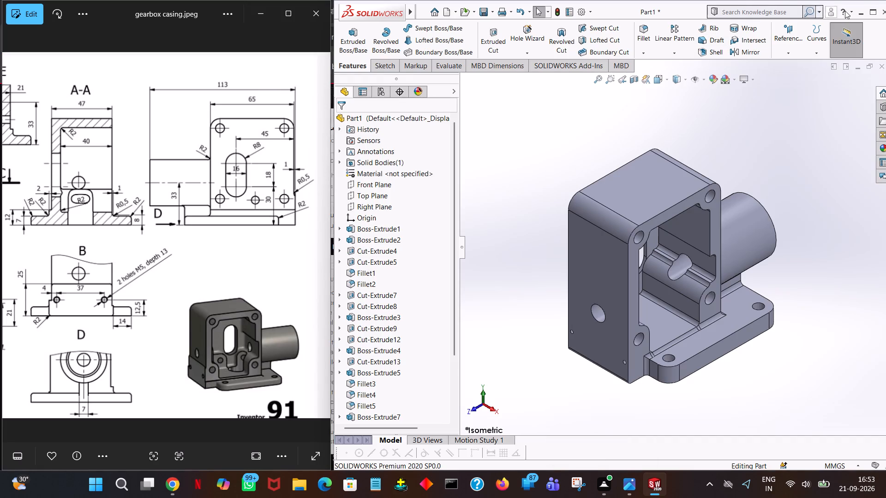
Colour the inside face of the slotted wall in the casing cavity black, applying the appearance to that face only.
{"action": "left_click", "coordinate": [871, 7]}
{"action": "middle_click_drag", "start_coordinate": [649, 297], "coordinate": [649, 298]}
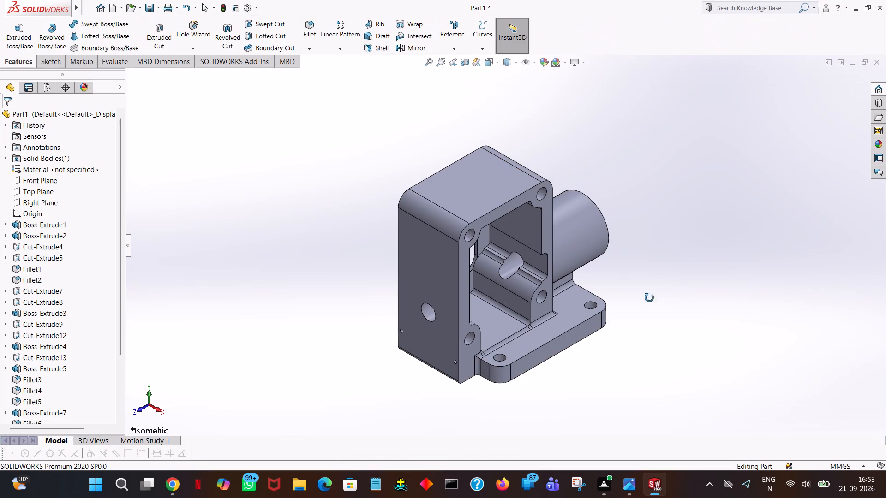
{"action": "middle_click_drag", "start_coordinate": [649, 298], "coordinate": [622, 232]}
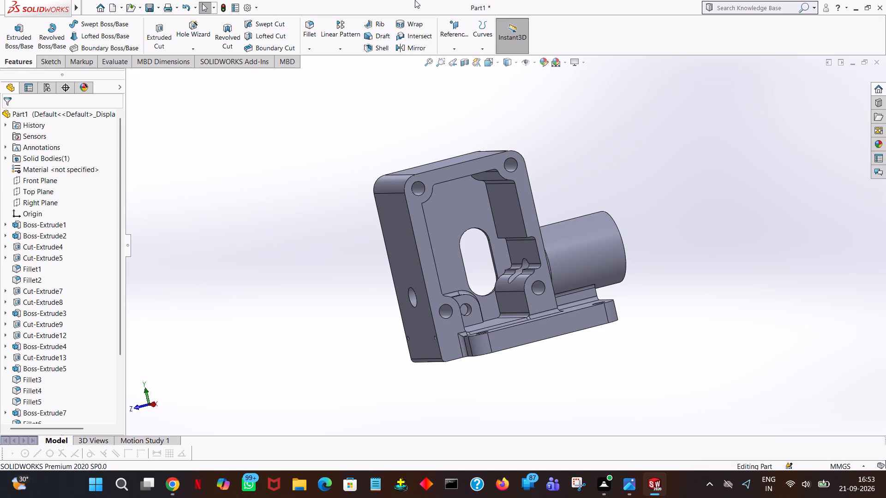
{"action": "middle_click_drag", "start_coordinate": [628, 194], "coordinate": [595, 198]}
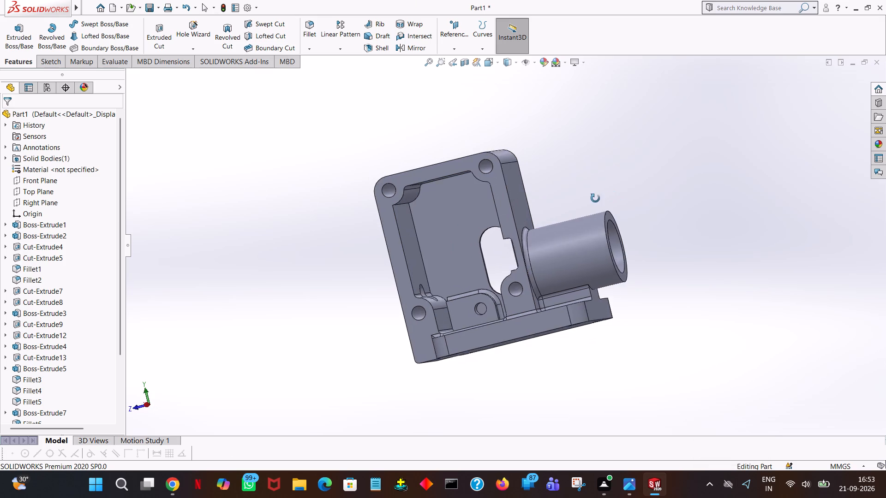
{"action": "middle_click_drag", "start_coordinate": [595, 198], "coordinate": [601, 190]}
{"action": "left_click", "coordinate": [479, 202]}
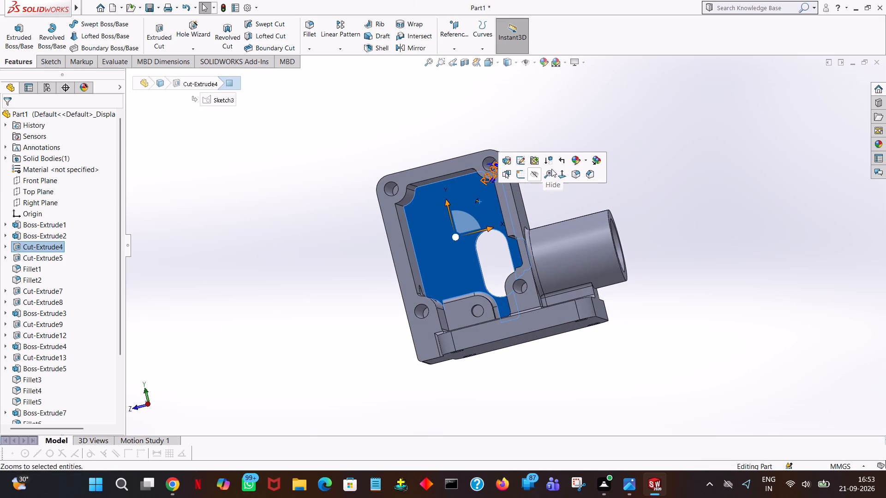
{"action": "left_click", "coordinate": [574, 165]}
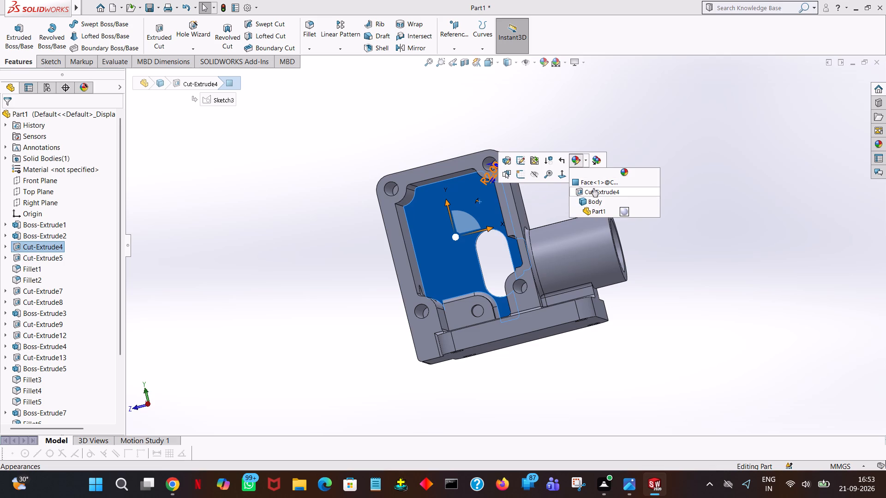
{"action": "left_click", "coordinate": [593, 183]}
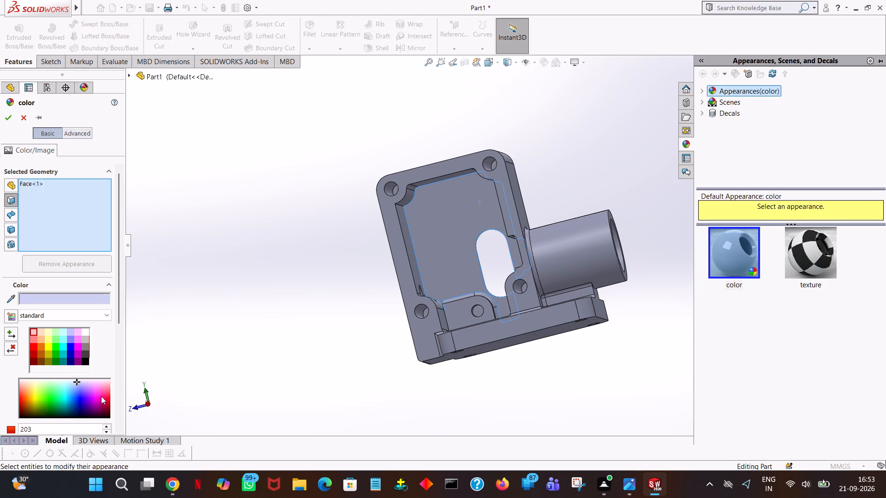
{"action": "left_click_drag", "start_coordinate": [74, 384], "coordinate": [85, 358]}
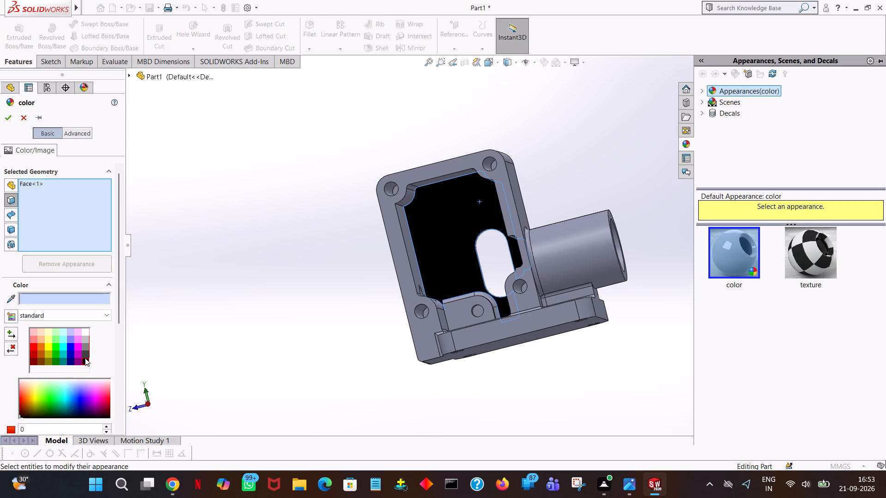
{"action": "left_click_drag", "start_coordinate": [85, 358], "coordinate": [85, 354]}
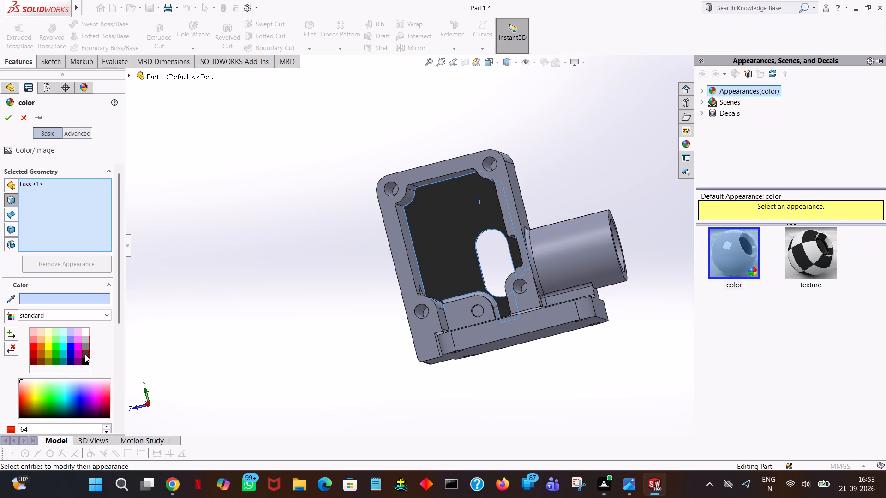
{"action": "left_click_drag", "start_coordinate": [85, 354], "coordinate": [85, 358]}
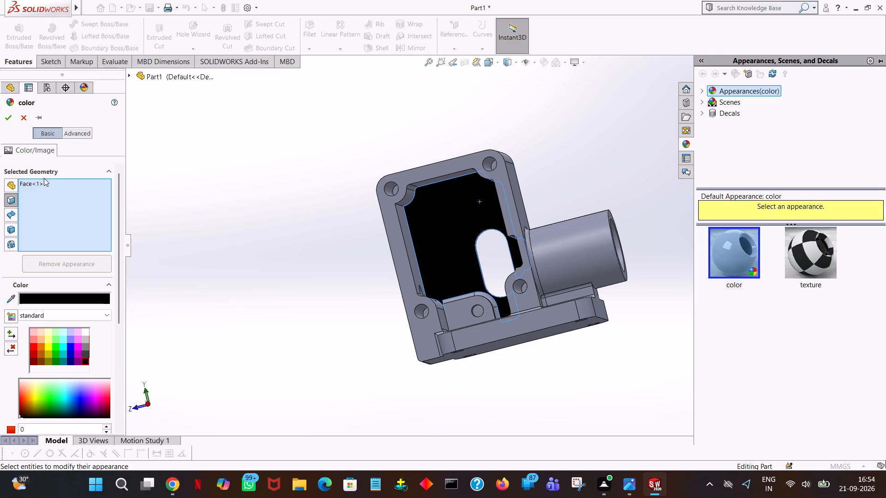
{"action": "left_click", "coordinate": [5, 118]}
Set a black face colour on the flat inner boss face that has the round hole, at the bottom of the cavity.
{"action": "middle_click_drag", "start_coordinate": [166, 246], "coordinate": [207, 254]}
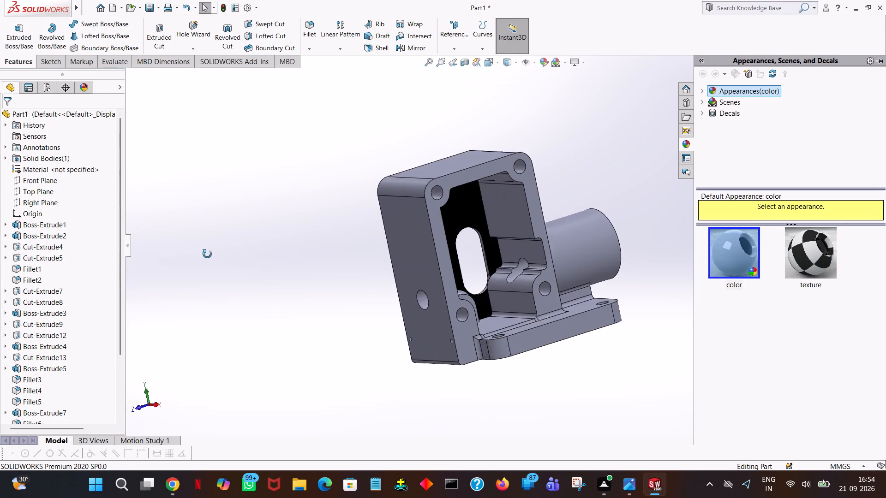
{"action": "middle_click_drag", "start_coordinate": [207, 254], "coordinate": [175, 232]}
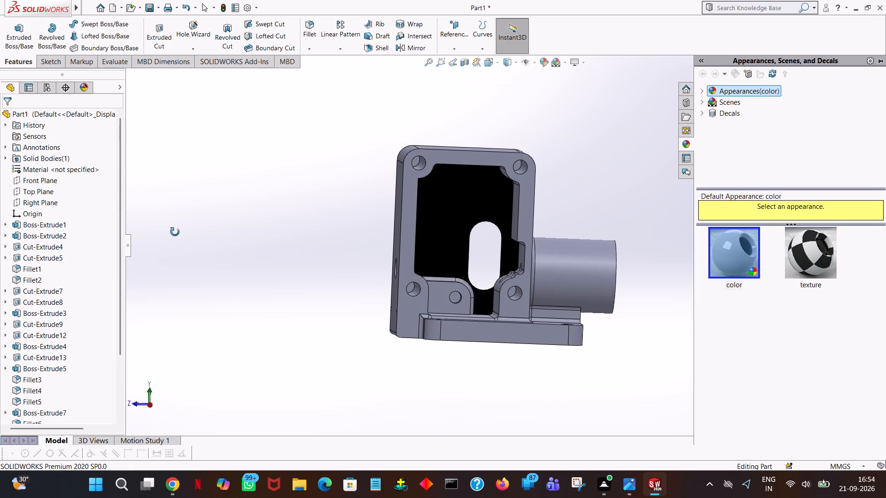
{"action": "middle_click_drag", "start_coordinate": [175, 232], "coordinate": [361, 337]}
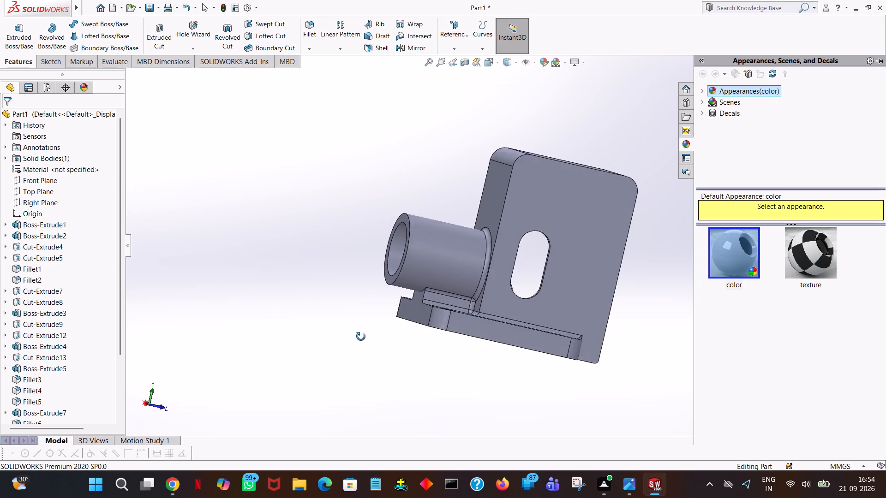
{"action": "middle_click_drag", "start_coordinate": [361, 337], "coordinate": [179, 332]}
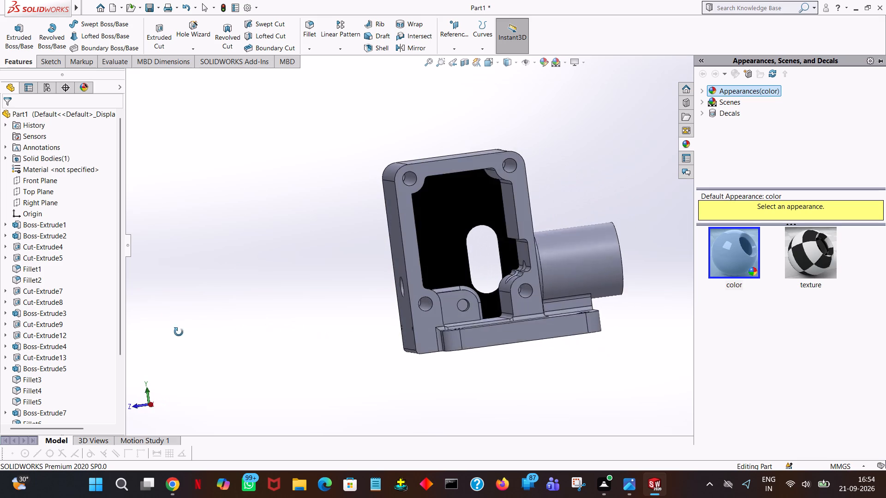
{"action": "middle_click_drag", "start_coordinate": [179, 332], "coordinate": [181, 339]}
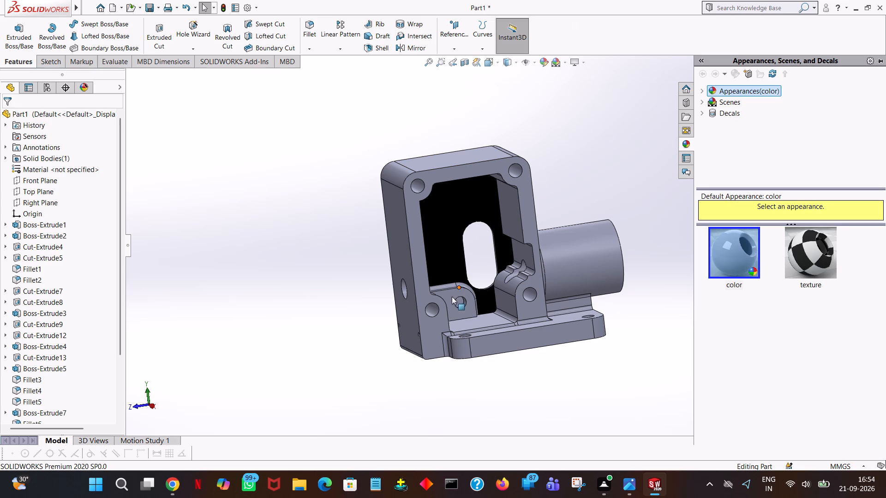
{"action": "left_click", "coordinate": [449, 301]}
{"action": "middle_click_drag", "start_coordinate": [652, 319], "coordinate": [633, 330]}
{"action": "left_click", "coordinate": [446, 296]}
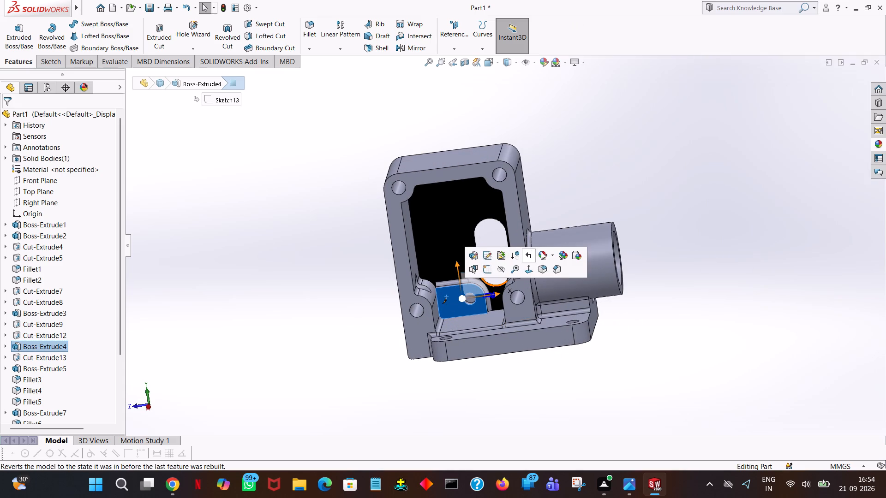
{"action": "left_click", "coordinate": [541, 251]}
{"action": "left_click", "coordinate": [557, 276]}
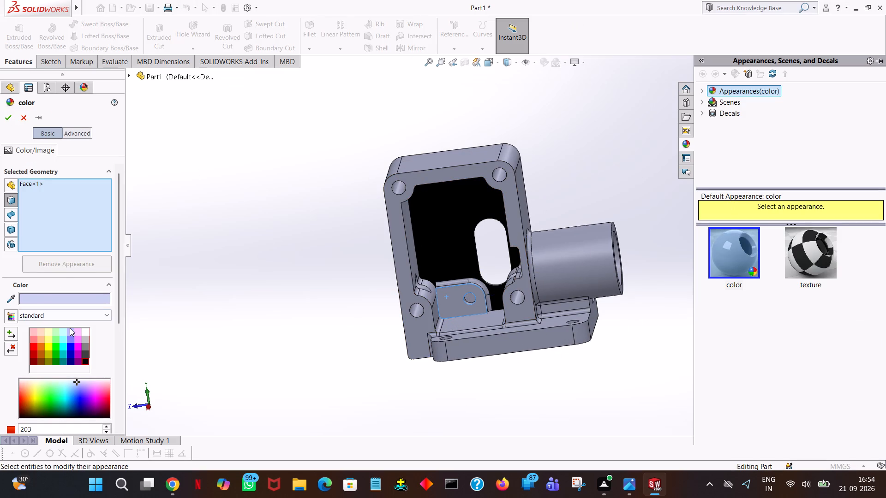
{"action": "left_click", "coordinate": [86, 359]}
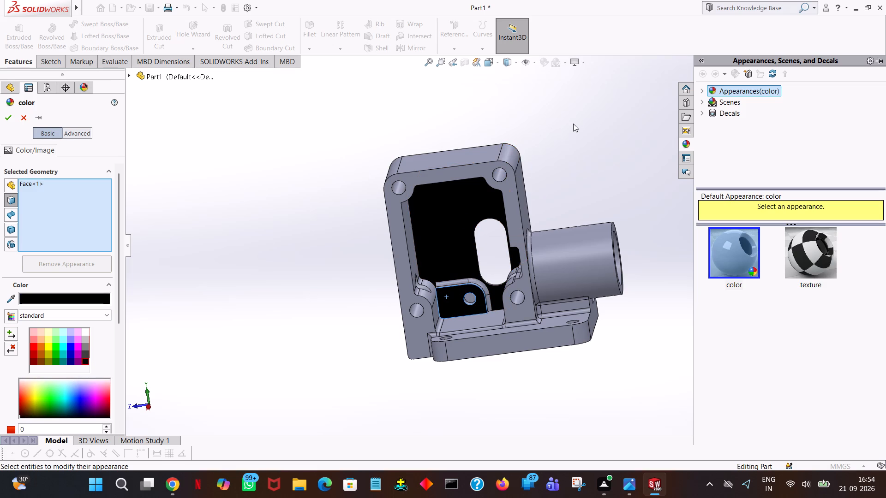
Include the flat side face and rounded top face of the opposite inner boss, near the tube, in the black colouring.
{"action": "middle_click_drag", "start_coordinate": [575, 125], "coordinate": [598, 93]}
{"action": "left_click", "coordinate": [502, 300]}
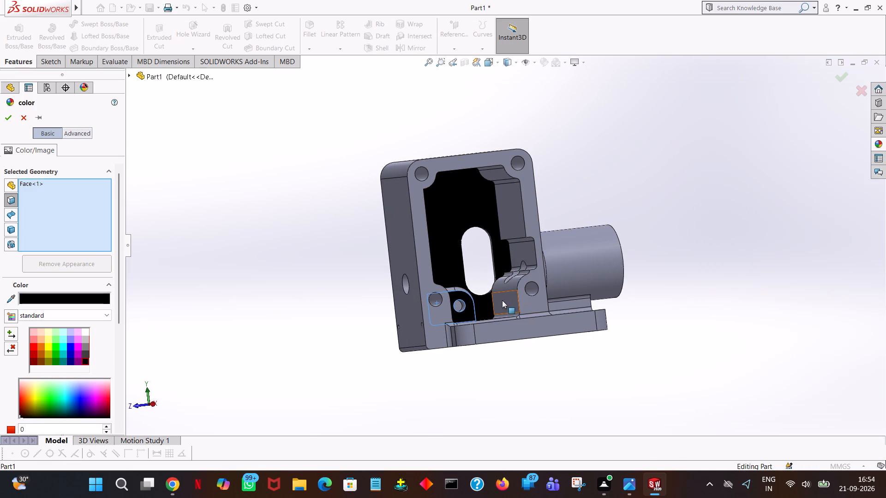
{"action": "left_click", "coordinate": [506, 285]}
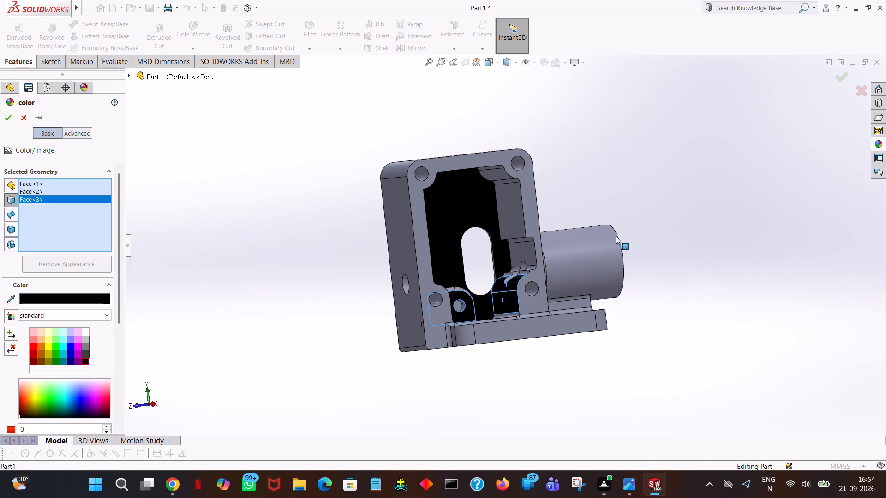
{"action": "middle_click_drag", "start_coordinate": [798, 230], "coordinate": [794, 235]}
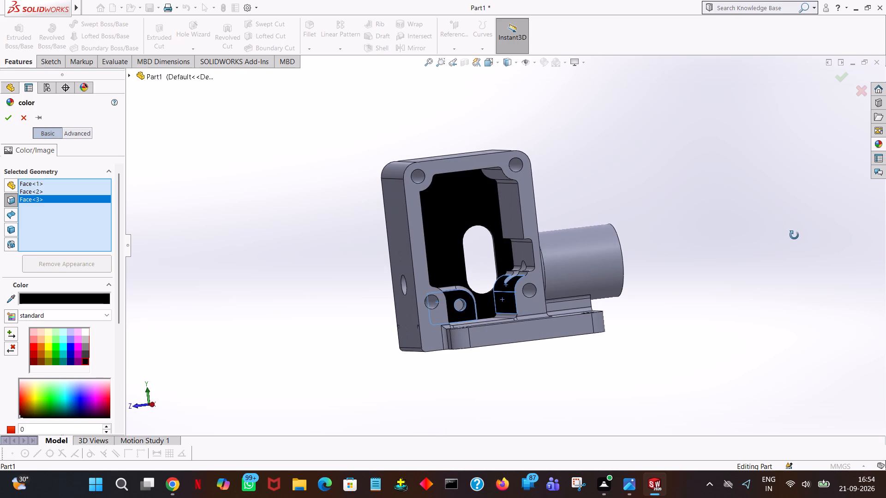
{"action": "middle_click_drag", "start_coordinate": [794, 235], "coordinate": [782, 255]}
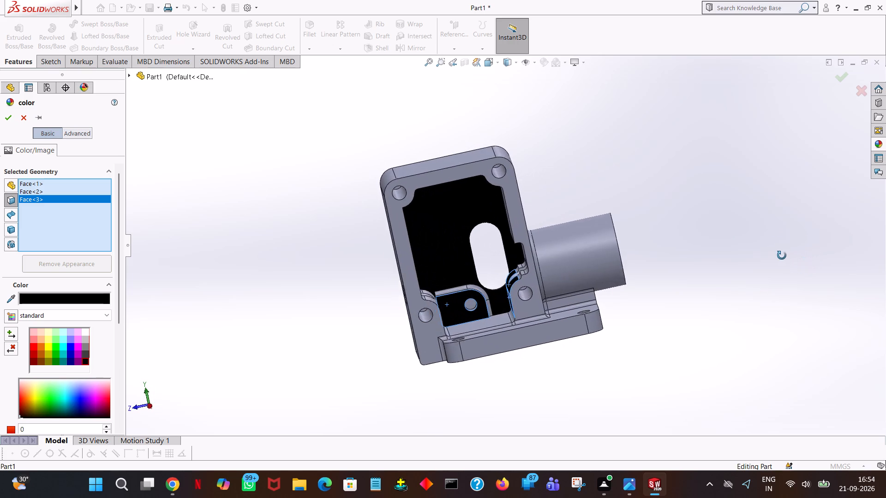
{"action": "middle_click_drag", "start_coordinate": [782, 255], "coordinate": [803, 261]}
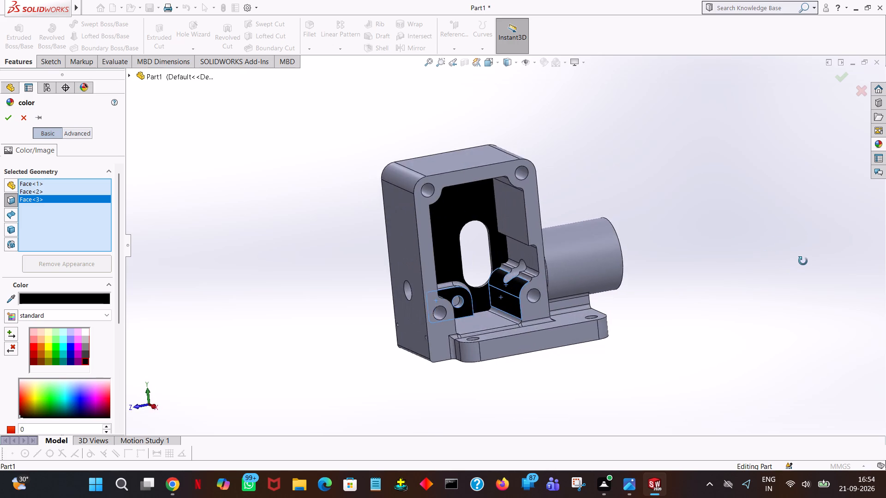
{"action": "middle_click_drag", "start_coordinate": [803, 261], "coordinate": [791, 209]}
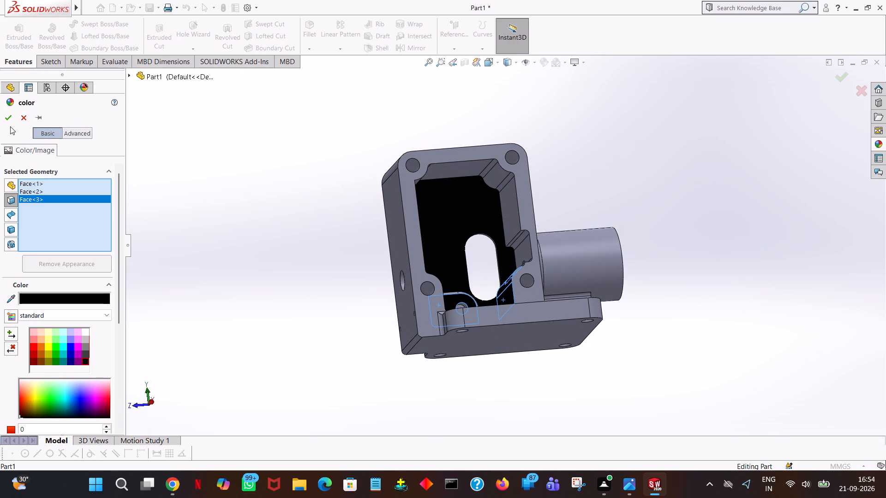
{"action": "middle_click_drag", "start_coordinate": [655, 155], "coordinate": [658, 198]}
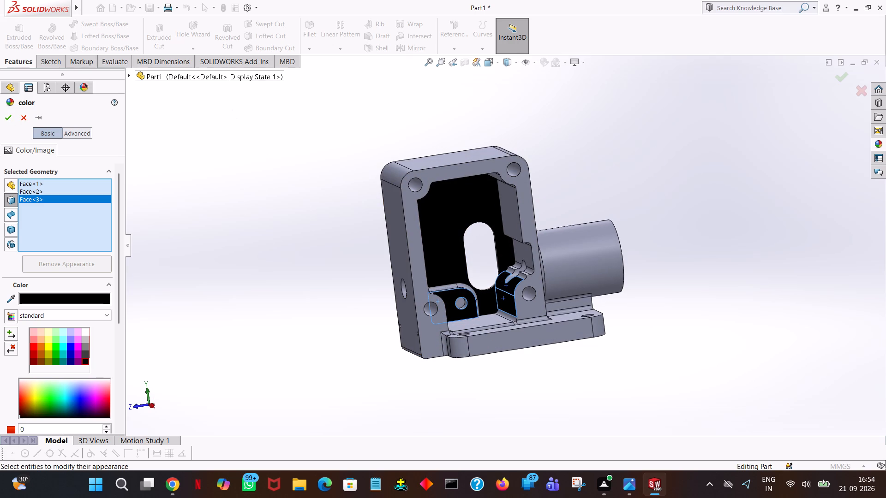
{"action": "left_click", "coordinate": [7, 116]}
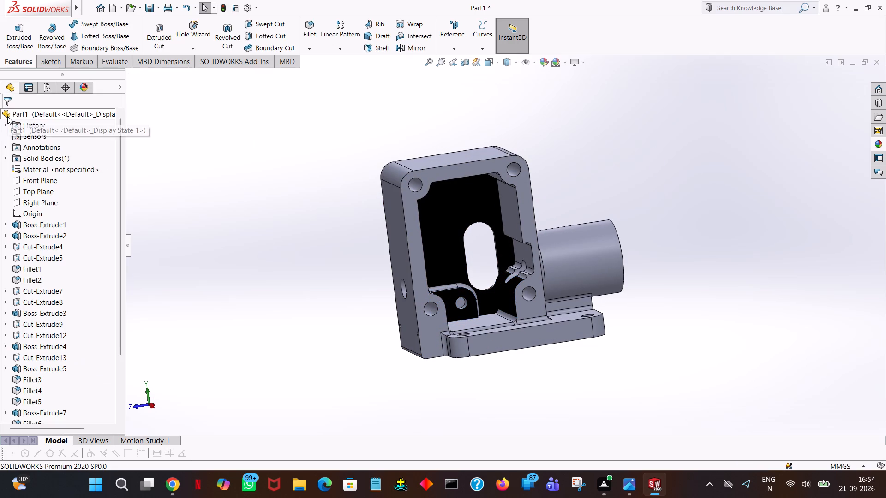
Set a light magenta face colour on the flat ceiling face inside the casing cavity.
{"action": "middle_click_drag", "start_coordinate": [613, 216], "coordinate": [610, 131]}
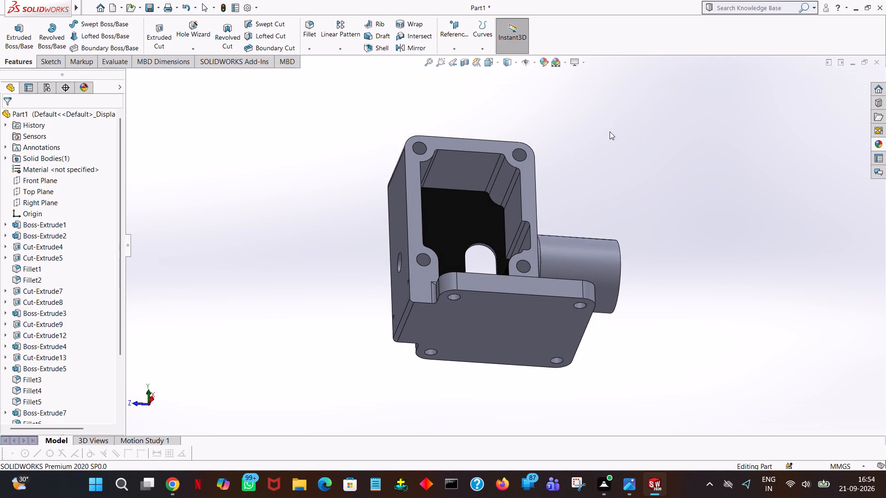
{"action": "left_click", "coordinate": [458, 173]}
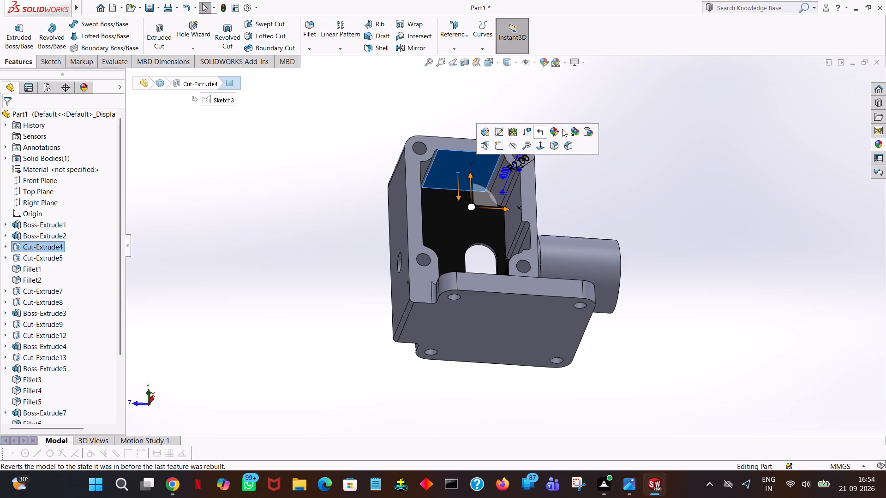
{"action": "left_click", "coordinate": [557, 129]}
{"action": "left_click", "coordinate": [566, 152]}
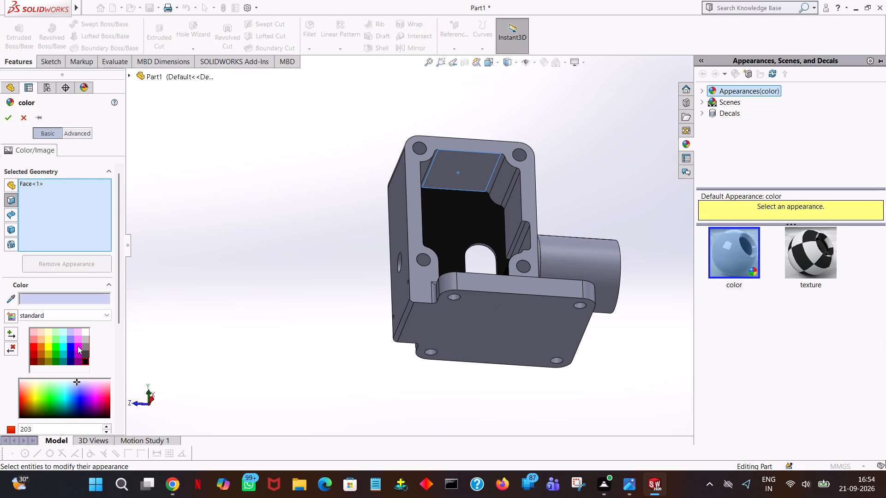
{"action": "left_click", "coordinate": [77, 345]}
{"action": "left_click", "coordinate": [77, 337]}
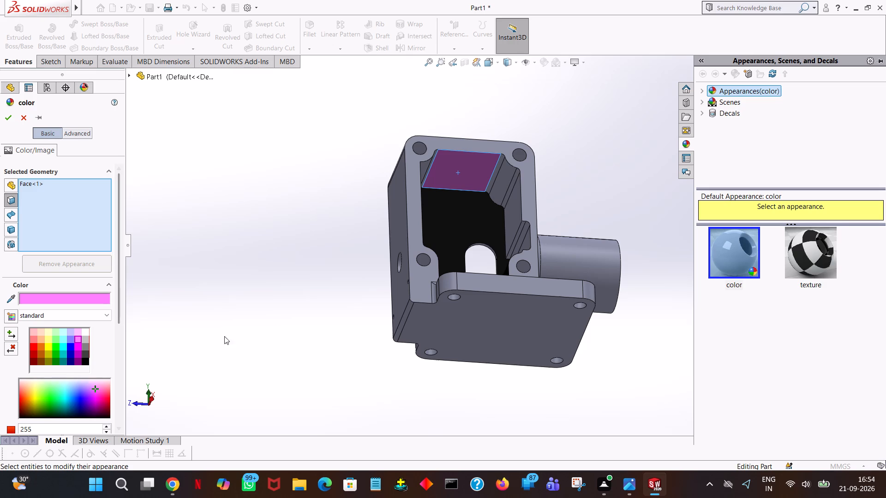
Include the flat cavity side wall opposite the tube and the two flat tube-side wall faces in the light magenta colouring.
{"action": "middle_click_drag", "start_coordinate": [299, 262], "coordinate": [291, 322]}
{"action": "middle_click_drag", "start_coordinate": [480, 219], "coordinate": [479, 210]}
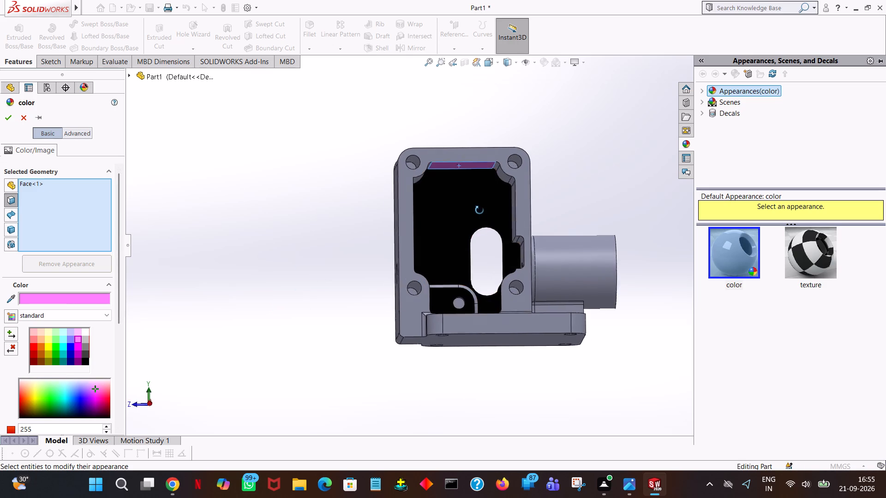
{"action": "middle_click_drag", "start_coordinate": [479, 210], "coordinate": [477, 192]}
{"action": "middle_click_drag", "start_coordinate": [447, 201], "coordinate": [412, 205]}
{"action": "middle_click", "coordinate": [413, 206]}
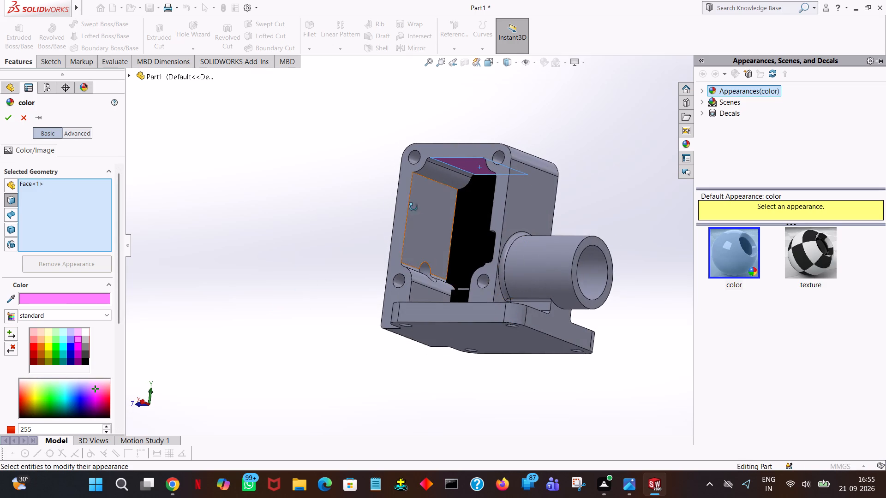
{"action": "left_click", "coordinate": [413, 207]}
{"action": "middle_click_drag", "start_coordinate": [421, 206], "coordinate": [486, 219]}
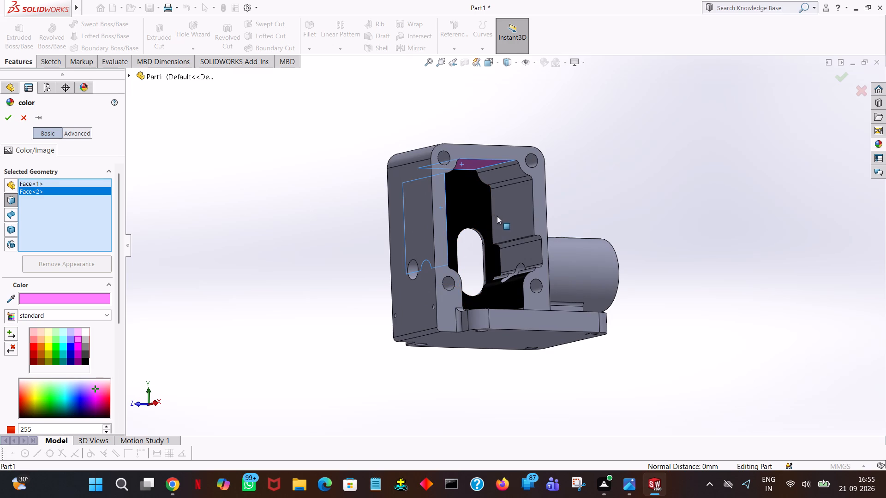
{"action": "left_click", "coordinate": [502, 213]}
{"action": "left_click", "coordinate": [523, 252]}
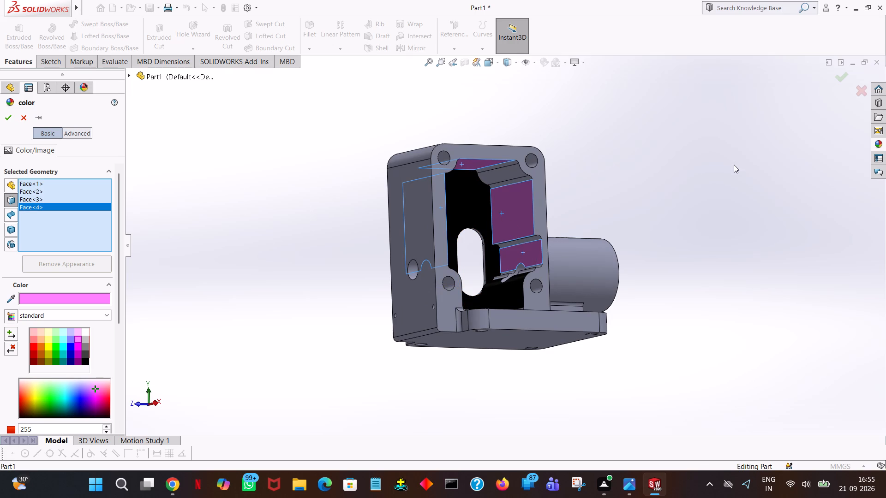
{"action": "middle_click_drag", "start_coordinate": [734, 169], "coordinate": [731, 217]}
{"action": "middle_click_drag", "start_coordinate": [710, 208], "coordinate": [675, 204]}
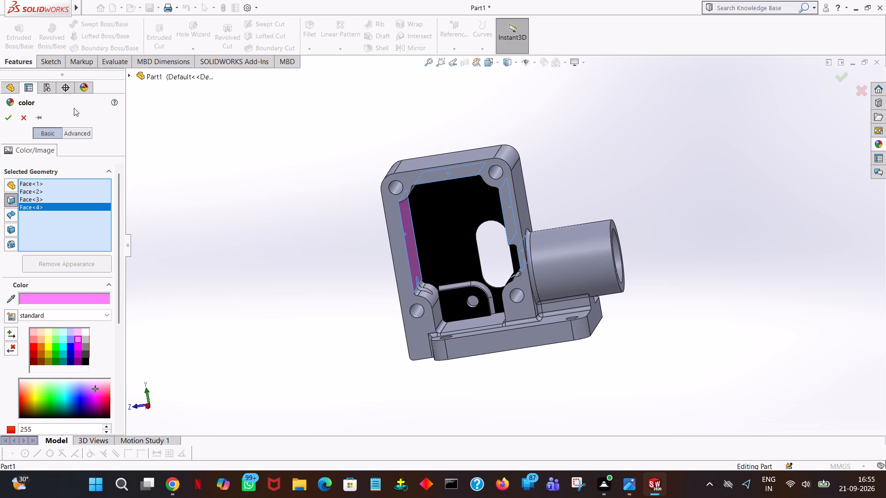
{"action": "left_click", "coordinate": [0, 122]}
Add the flat floor face of the cavity to the light magenta selection and apply the colour.
{"action": "middle_click_drag", "start_coordinate": [452, 372], "coordinate": [457, 401]}
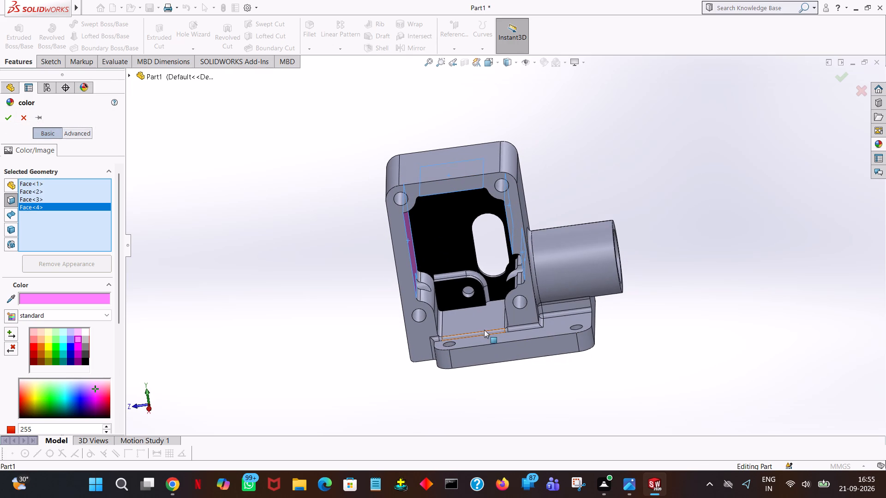
{"action": "left_click", "coordinate": [483, 325]}
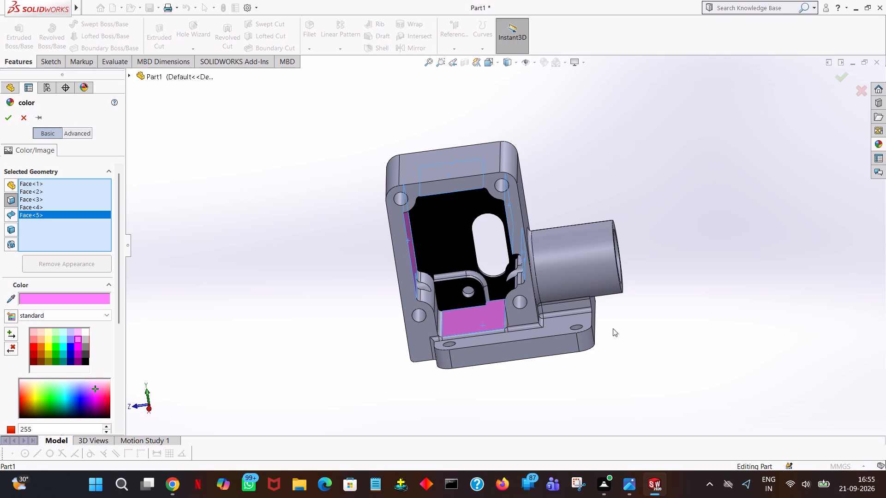
{"action": "middle_click_drag", "start_coordinate": [634, 349], "coordinate": [616, 348]}
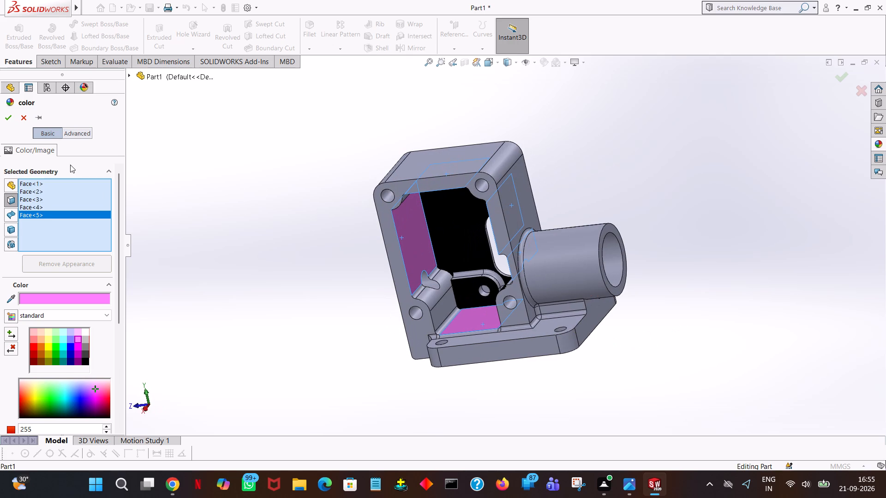
{"action": "left_click", "coordinate": [9, 117]}
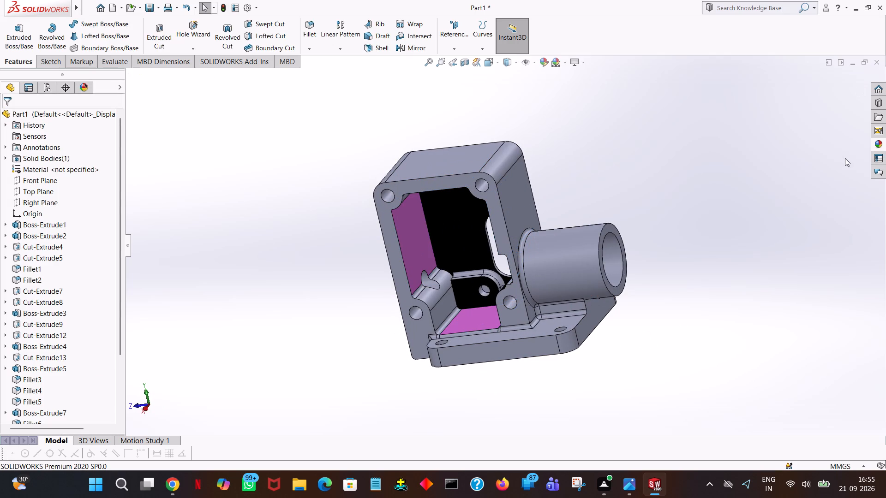
{"action": "middle_click_drag", "start_coordinate": [701, 159], "coordinate": [766, 115]}
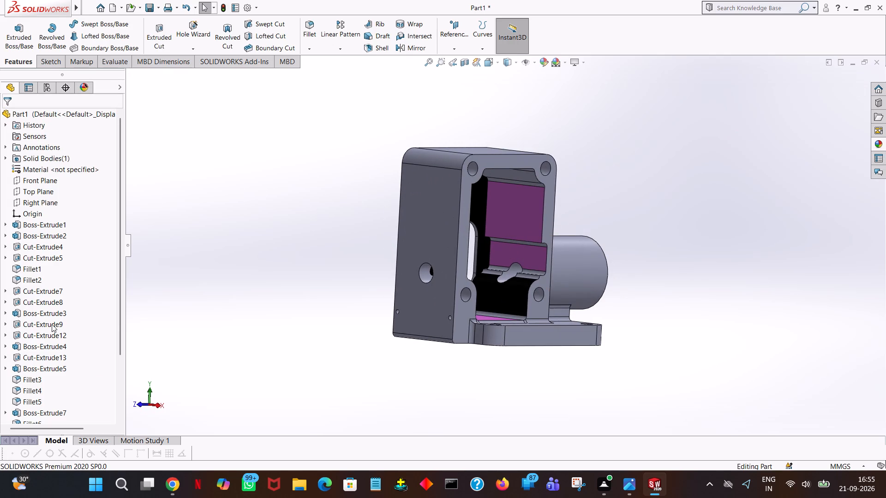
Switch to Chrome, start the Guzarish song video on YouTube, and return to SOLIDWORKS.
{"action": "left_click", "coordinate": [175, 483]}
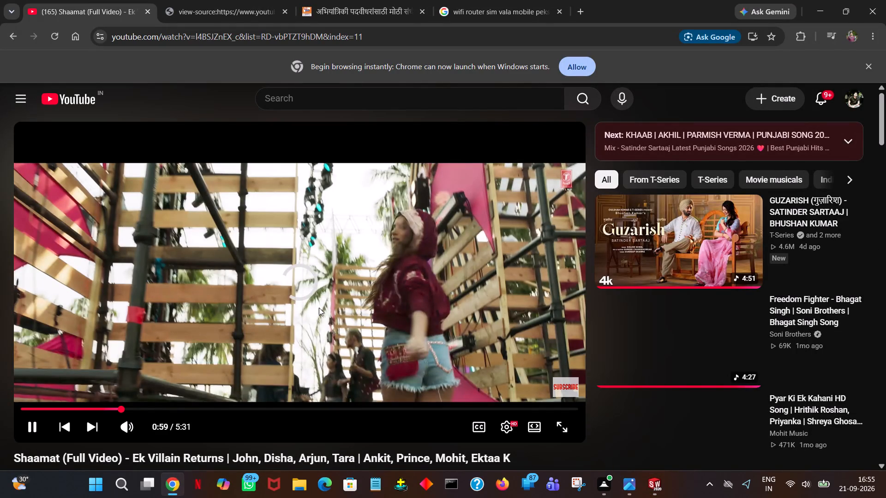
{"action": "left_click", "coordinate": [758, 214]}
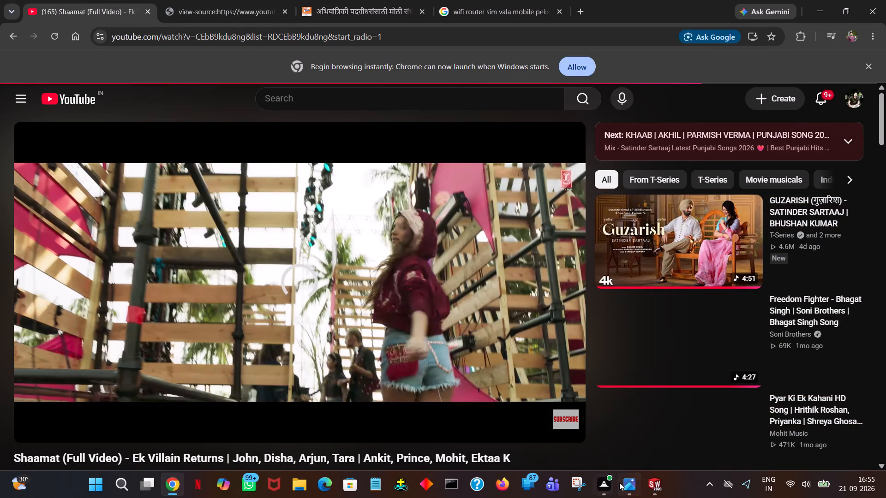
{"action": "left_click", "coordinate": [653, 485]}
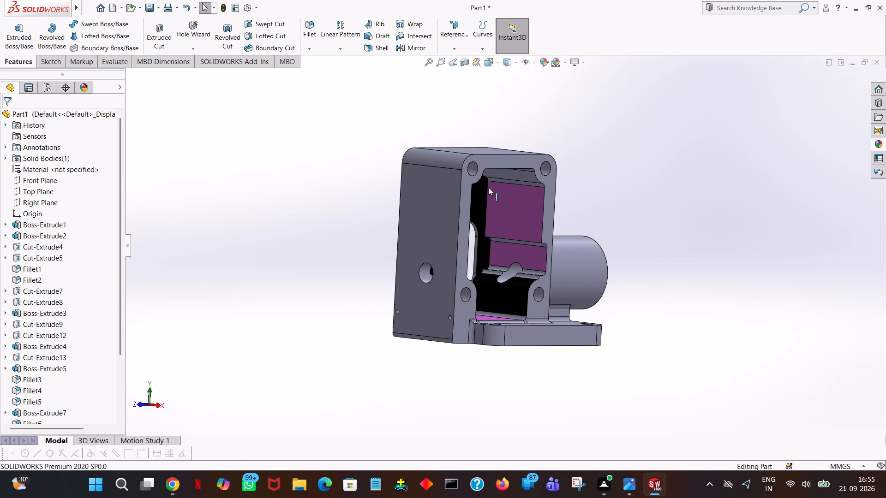
Set a black face colour on the flat side face and rounded top face of the inner boss opposite the tube.
{"action": "middle_click_drag", "start_coordinate": [819, 211], "coordinate": [742, 256]}
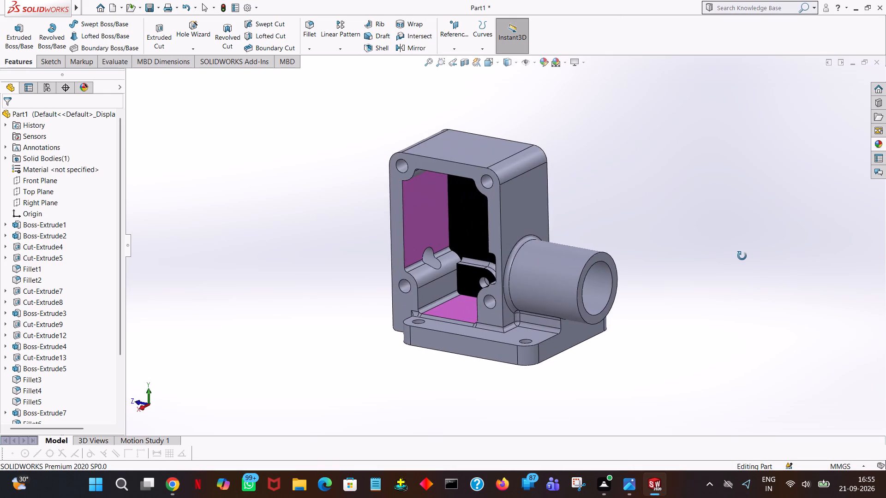
{"action": "middle_click_drag", "start_coordinate": [742, 256], "coordinate": [754, 251]}
{"action": "left_click", "coordinate": [424, 294]}
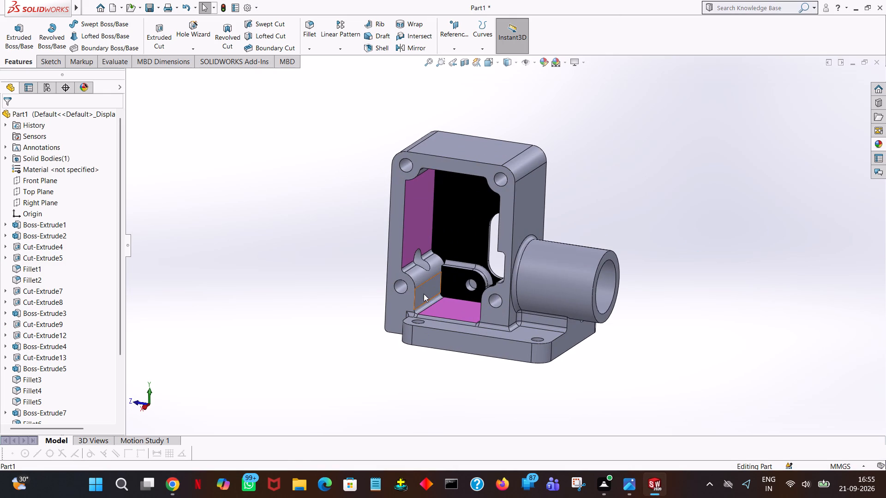
{"action": "left_click", "coordinate": [519, 248]}
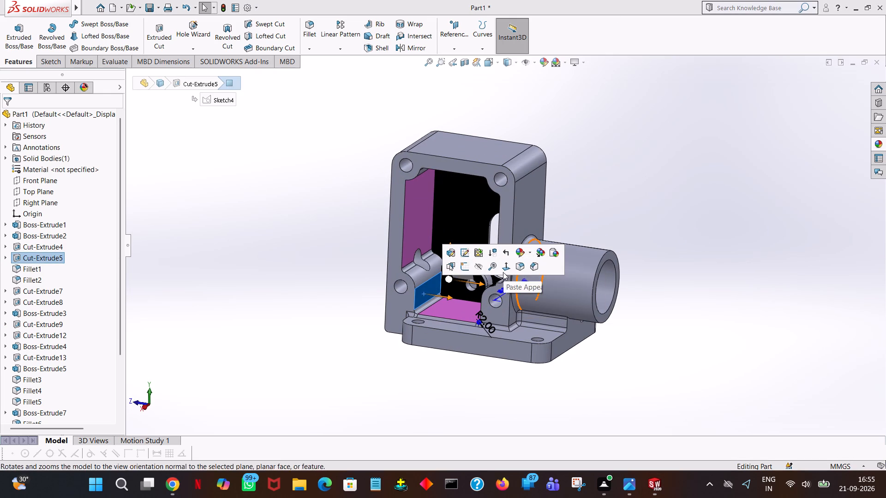
{"action": "left_click", "coordinate": [520, 250]}
{"action": "left_click", "coordinate": [525, 277]}
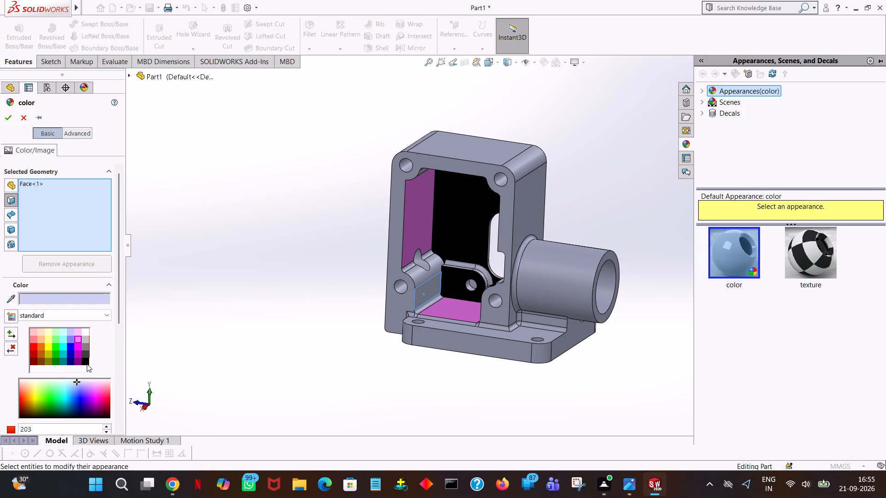
{"action": "left_click", "coordinate": [84, 360]}
{"action": "left_click", "coordinate": [423, 273]}
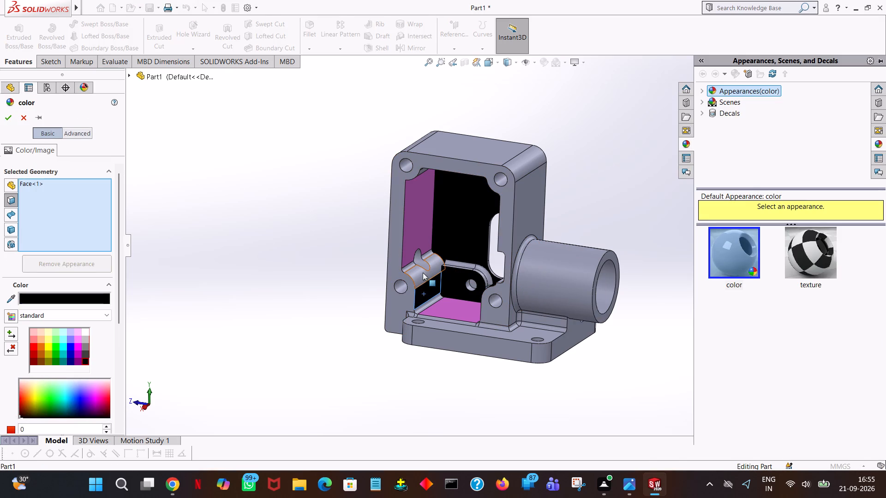
Include the narrow top faces of the tube-side inner boss, on both ends of its hole cutout, in the black colouring.
{"action": "middle_click_drag", "start_coordinate": [773, 241], "coordinate": [849, 292]}
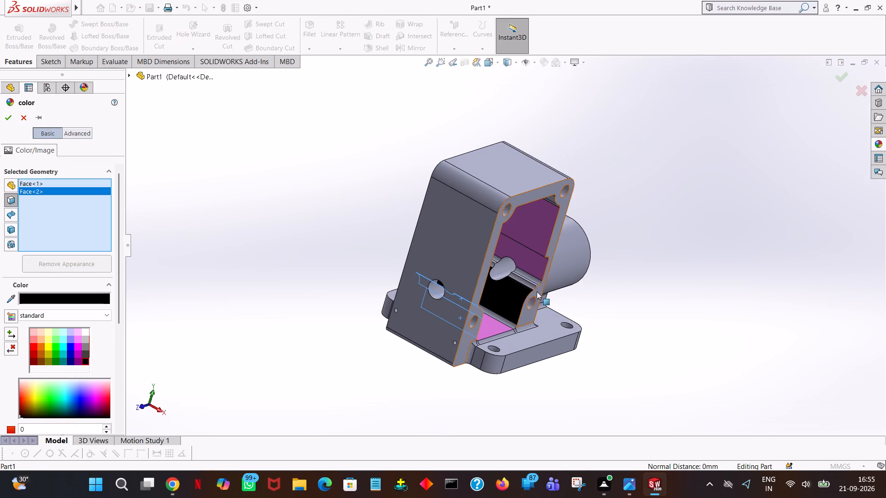
{"action": "left_click", "coordinate": [527, 280]}
{"action": "left_click", "coordinate": [528, 279]}
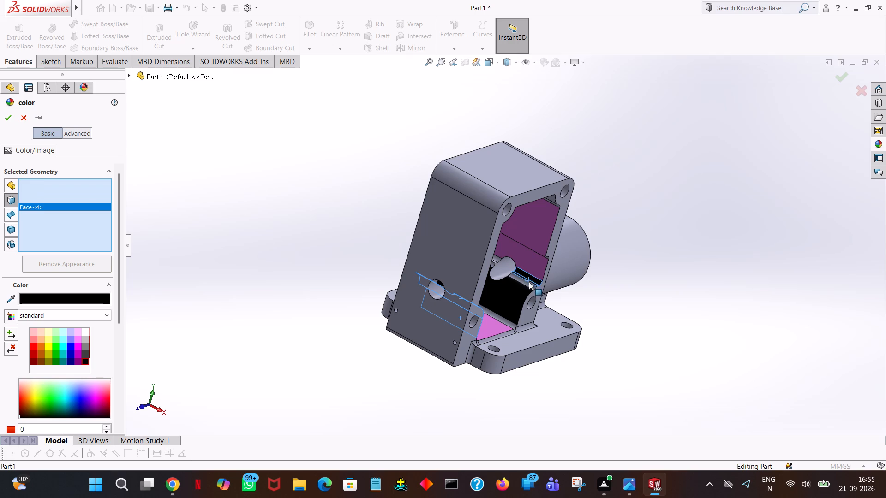
{"action": "left_click", "coordinate": [529, 285]}
{"action": "middle_click_drag", "start_coordinate": [507, 278], "coordinate": [488, 279]}
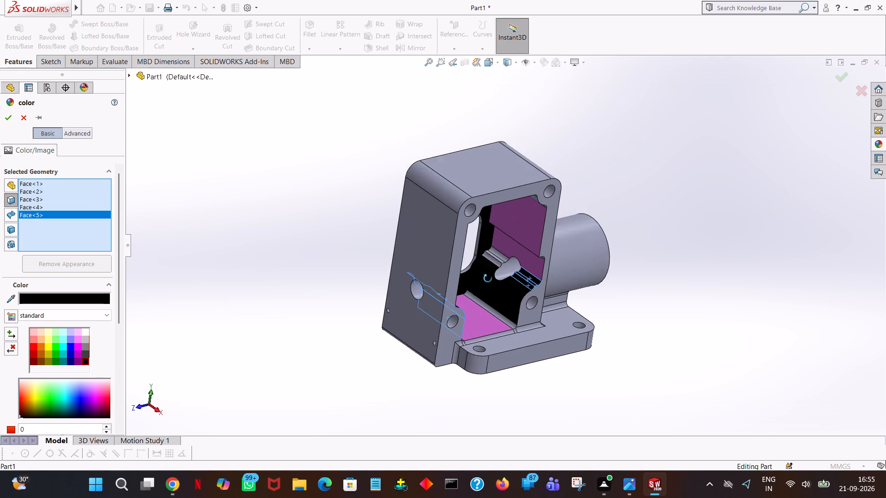
{"action": "middle_click_drag", "start_coordinate": [488, 279], "coordinate": [484, 277]}
{"action": "left_click", "coordinate": [493, 260]}
{"action": "left_click", "coordinate": [497, 255]}
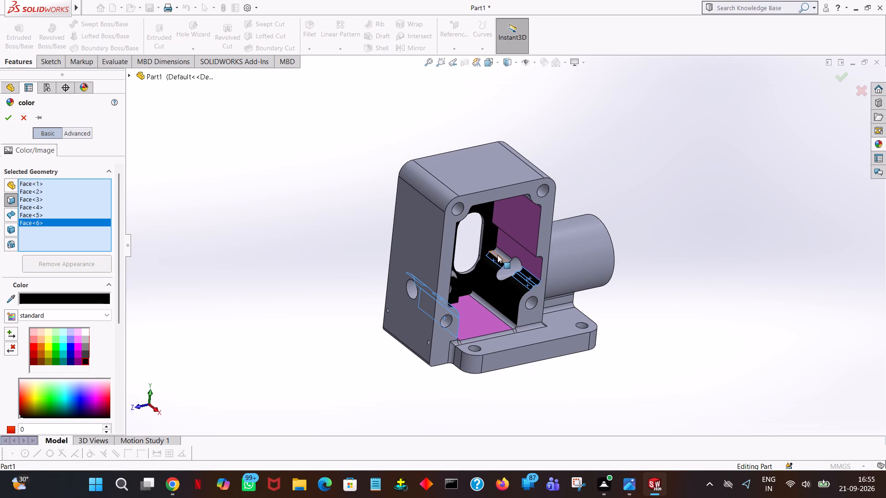
{"action": "left_click", "coordinate": [501, 253]}
Add the remaining narrow top faces of the inner boss opposite the tube to the black selection and apply the colour.
{"action": "middle_click_drag", "start_coordinate": [543, 314], "coordinate": [488, 332]}
{"action": "left_click", "coordinate": [421, 296]}
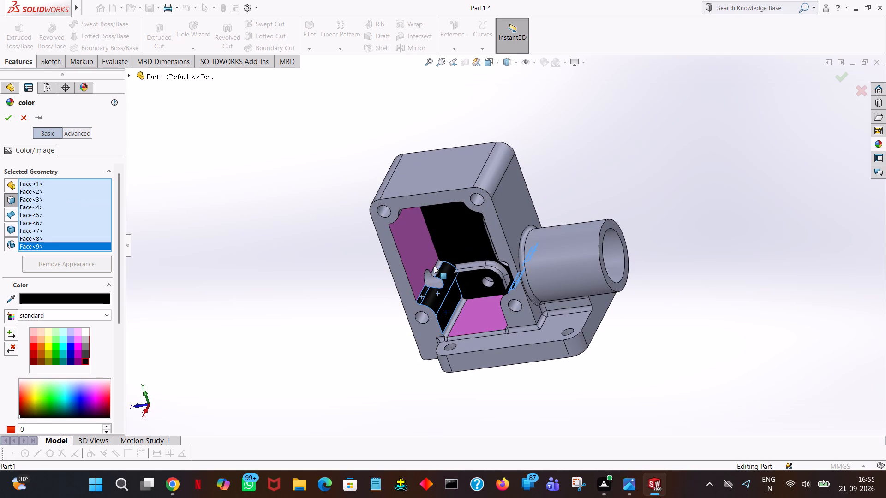
{"action": "left_click", "coordinate": [433, 266]}
{"action": "left_click", "coordinate": [436, 266]}
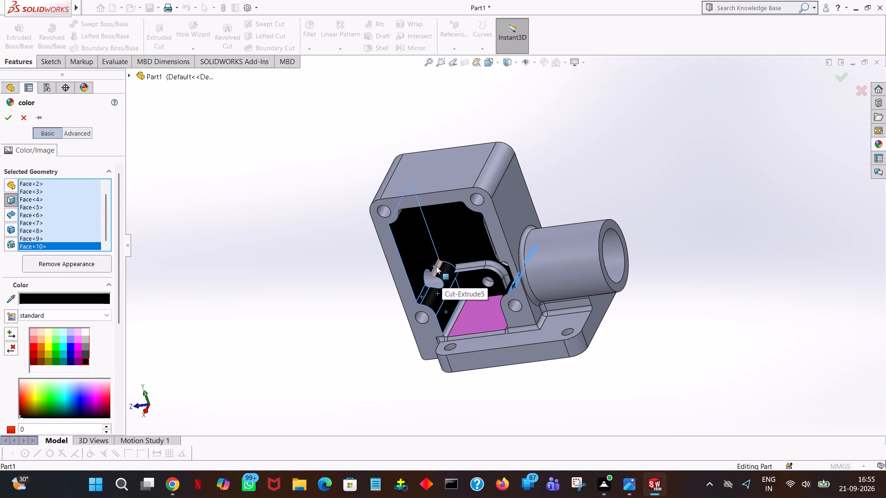
{"action": "middle_click_drag", "start_coordinate": [580, 196], "coordinate": [665, 137]}
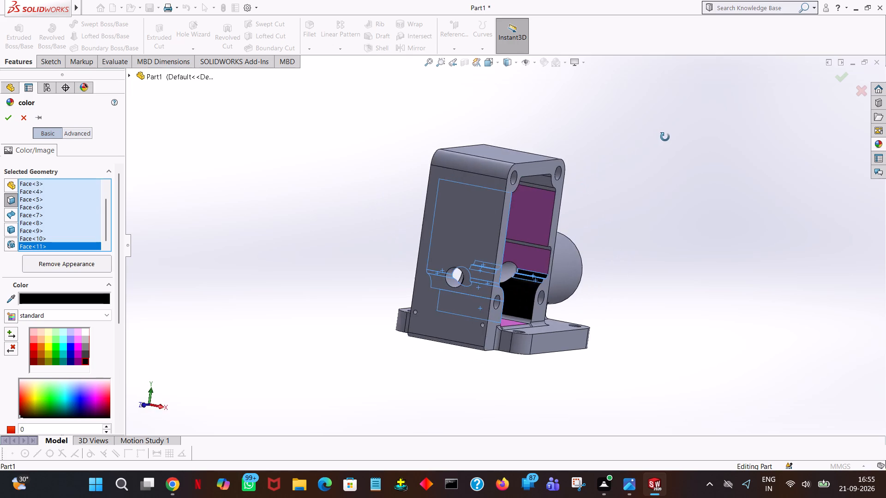
{"action": "middle_click_drag", "start_coordinate": [665, 137], "coordinate": [585, 154]}
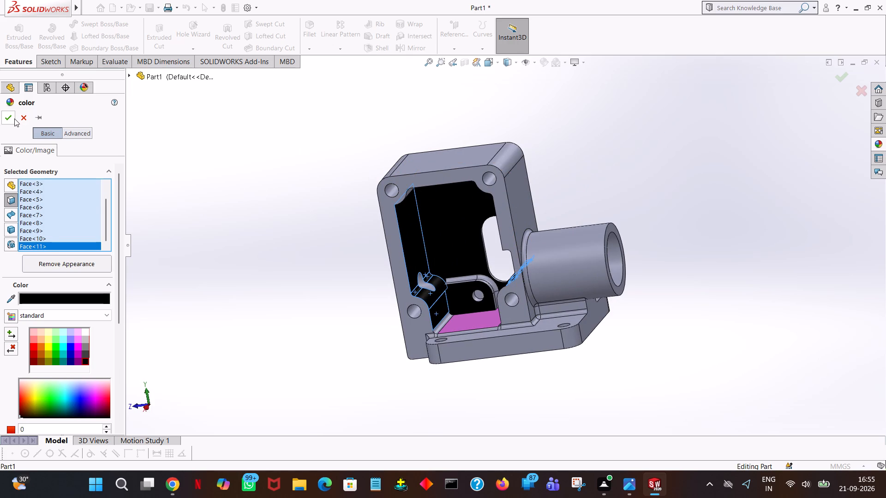
{"action": "left_click", "coordinate": [14, 118]}
Set the flat cavity side wall opposite the tube back to light magenta, applying the colour to that face only.
{"action": "left_click", "coordinate": [404, 242]}
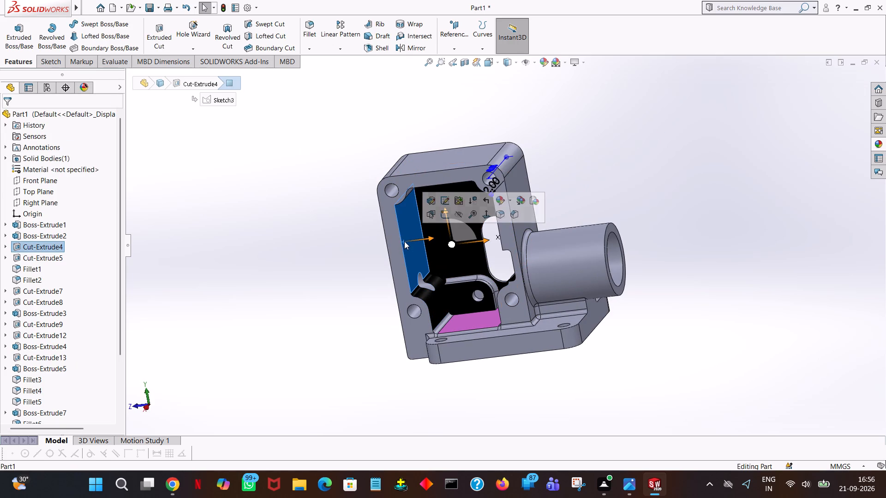
{"action": "left_click", "coordinate": [498, 202]}
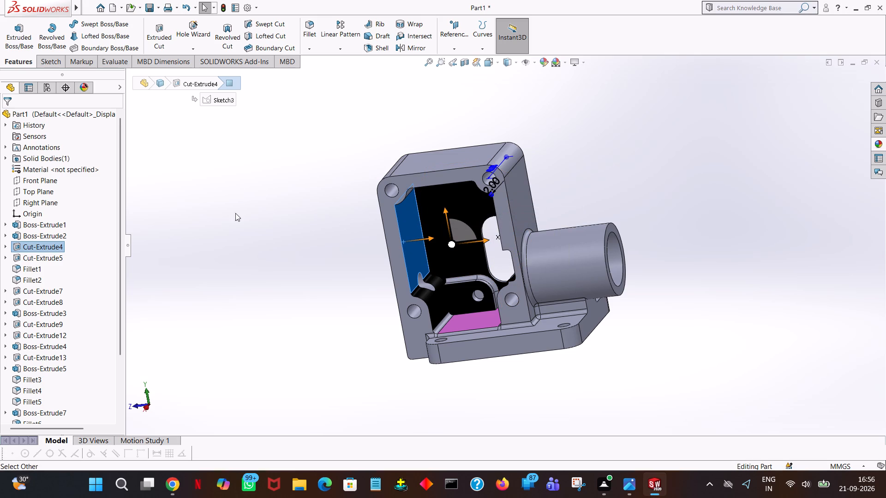
{"action": "left_click", "coordinate": [414, 225]}
{"action": "left_click", "coordinate": [511, 184]}
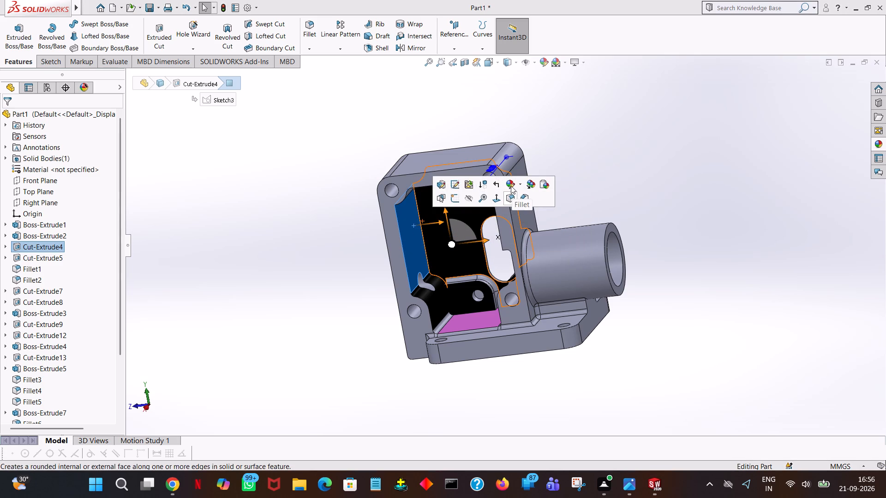
{"action": "left_click", "coordinate": [511, 186]}
{"action": "left_click", "coordinate": [519, 204]}
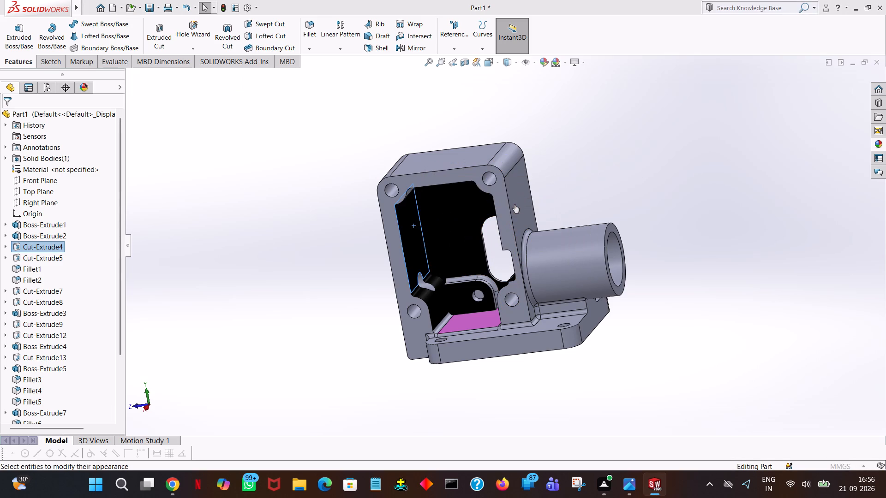
{"action": "left_click", "coordinate": [74, 338]}
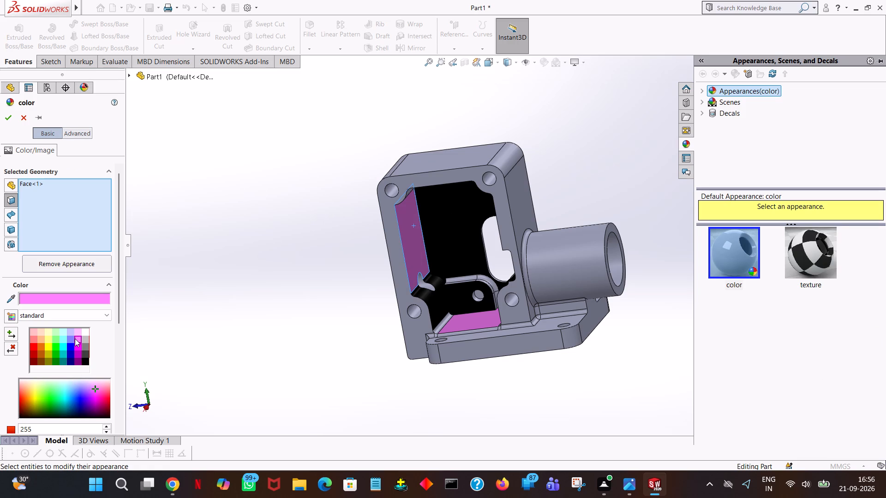
{"action": "left_click", "coordinate": [6, 122]}
{"action": "left_click", "coordinate": [251, 266]}
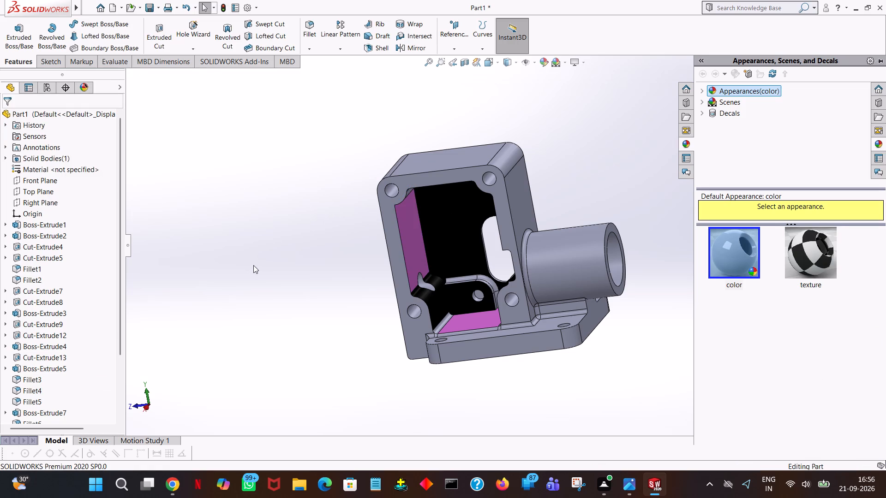
{"action": "middle_click", "coordinate": [316, 237]}
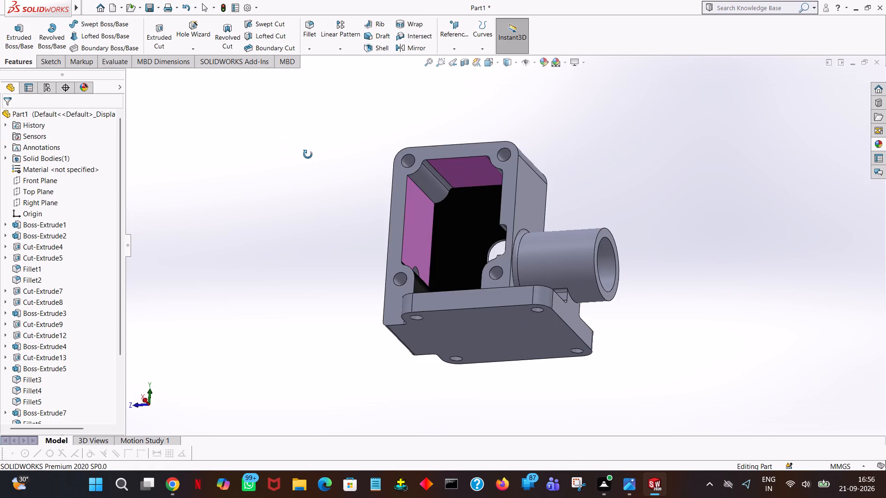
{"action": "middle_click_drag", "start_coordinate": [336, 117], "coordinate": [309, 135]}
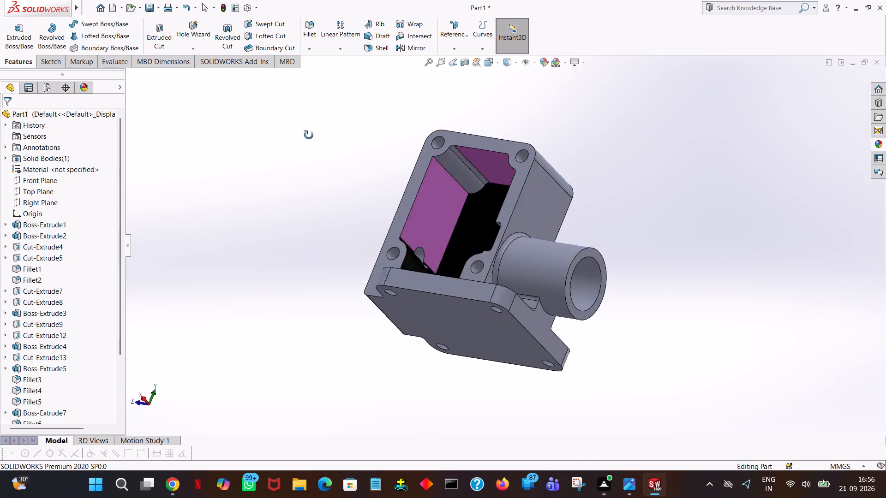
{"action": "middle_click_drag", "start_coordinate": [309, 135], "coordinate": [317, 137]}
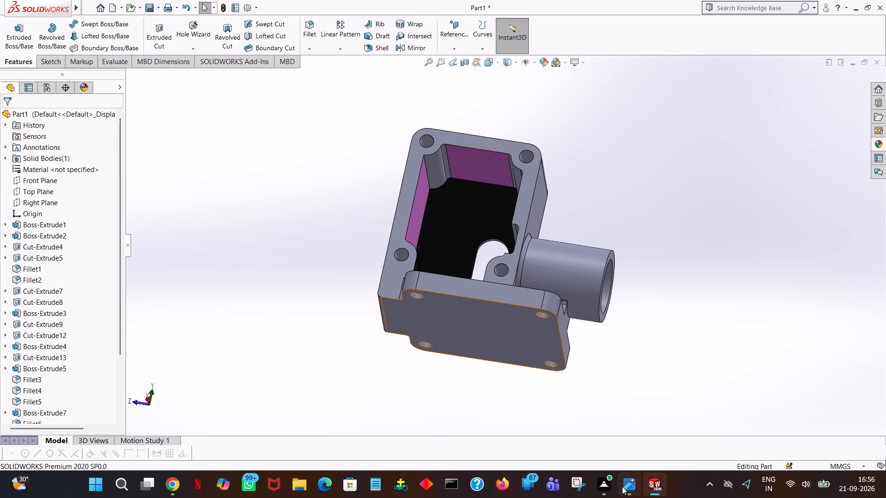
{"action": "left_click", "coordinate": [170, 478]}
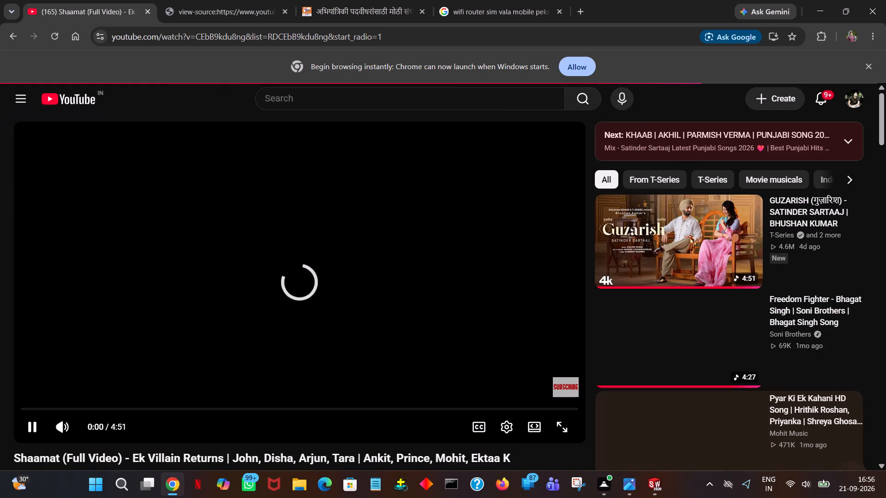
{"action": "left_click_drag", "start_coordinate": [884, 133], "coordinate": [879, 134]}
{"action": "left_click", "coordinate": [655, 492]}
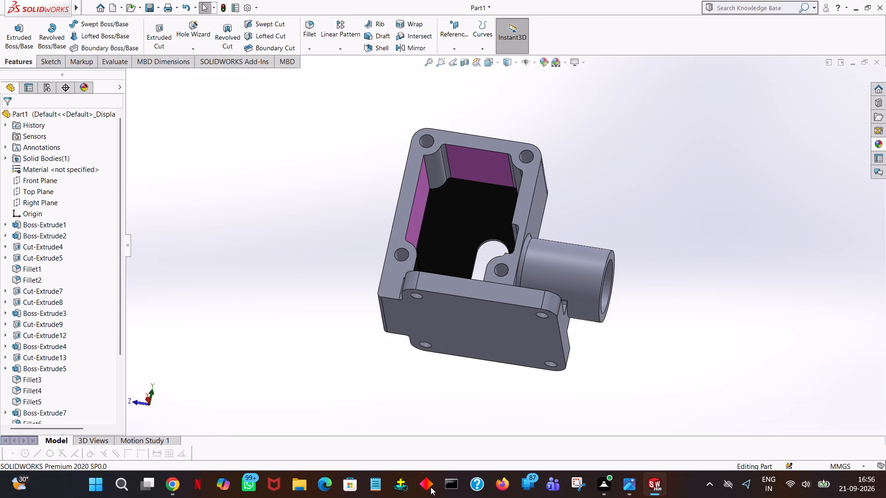
Set a black face colour on the rounded screw-boss face in the cavity's upper corner opposite the tube.
{"action": "left_click", "coordinate": [436, 165]}
{"action": "left_click", "coordinate": [526, 121]}
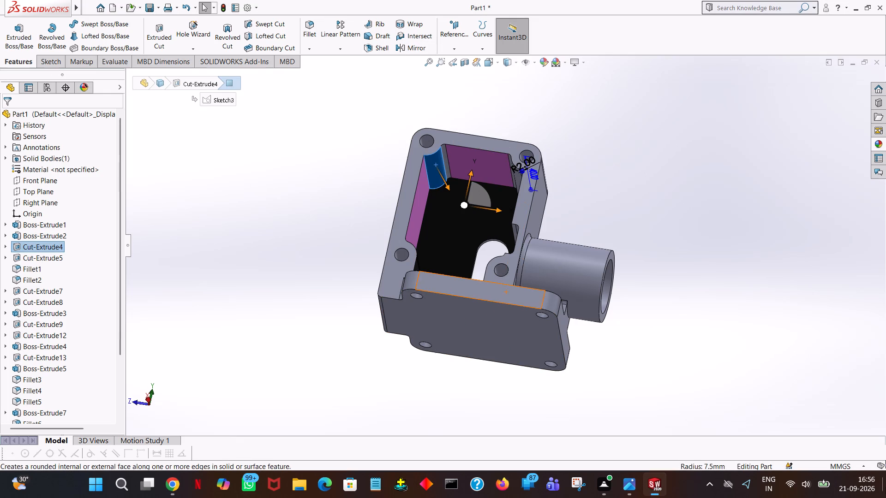
{"action": "left_click", "coordinate": [430, 166]}
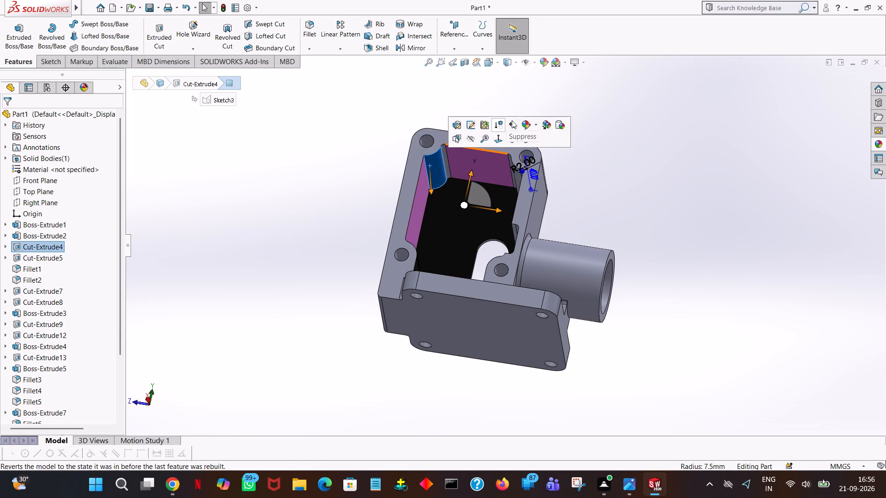
{"action": "left_click", "coordinate": [525, 122]}
{"action": "left_click", "coordinate": [532, 146]}
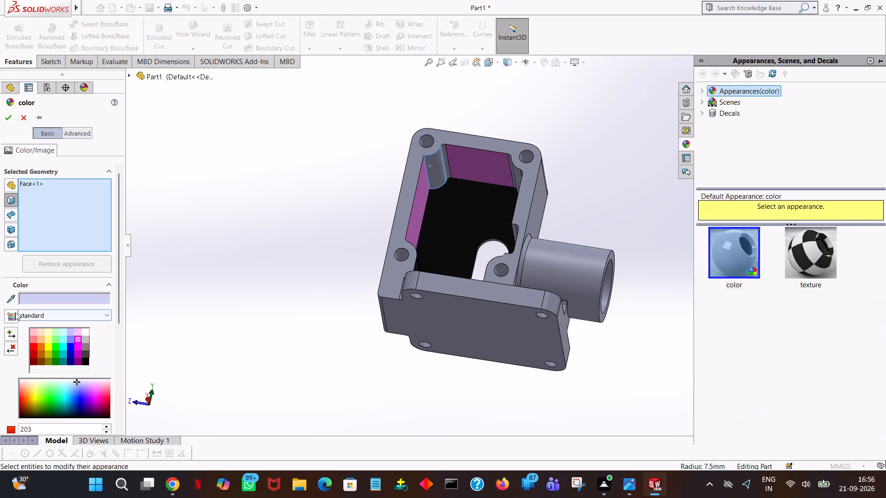
{"action": "left_click", "coordinate": [87, 361]}
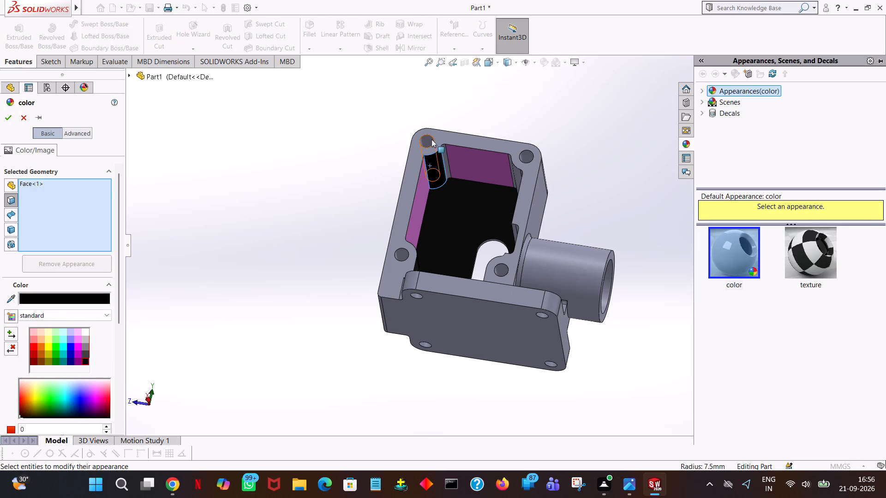
Add the tube-side upper corner's rounded boss face and the narrow faces flanking both upper corner bosses to the black selection and apply it.
{"action": "middle_click_drag", "start_coordinate": [496, 118], "coordinate": [530, 131]}
{"action": "left_click", "coordinate": [511, 170]}
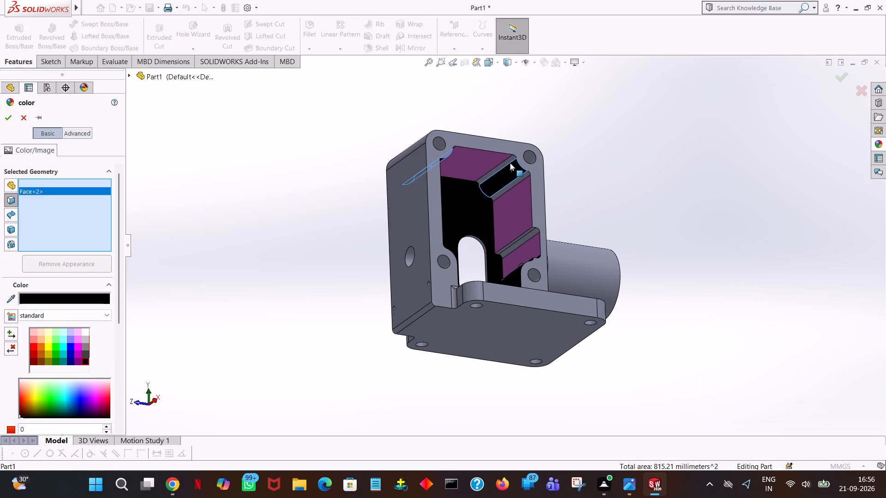
{"action": "left_click", "coordinate": [509, 160]}
{"action": "left_click", "coordinate": [518, 181]}
{"action": "middle_click_drag", "start_coordinate": [639, 166], "coordinate": [639, 167]}
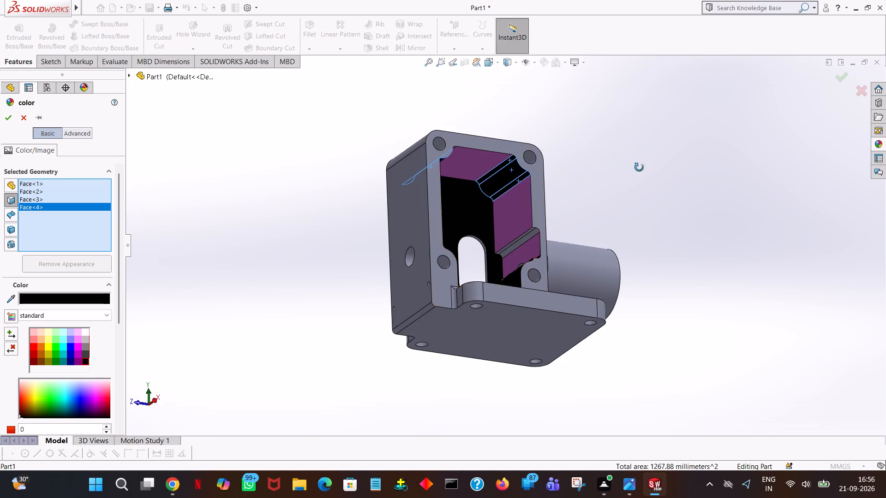
{"action": "middle_click_drag", "start_coordinate": [639, 167], "coordinate": [595, 164]}
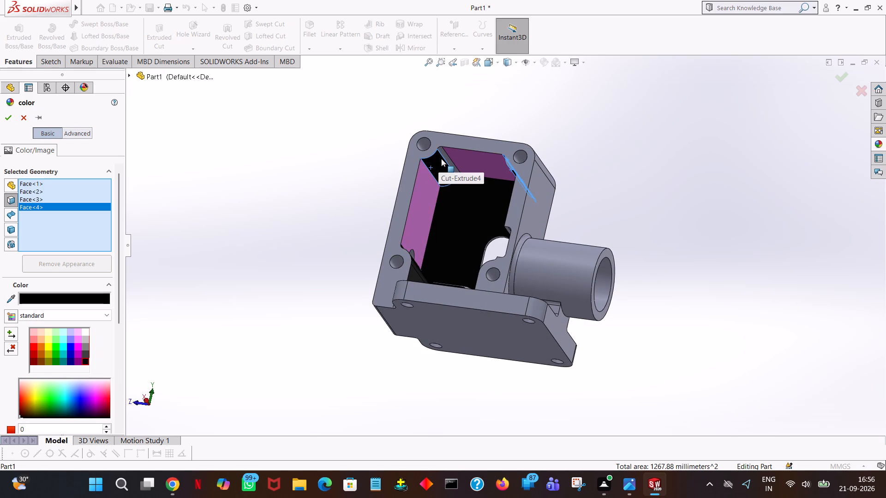
{"action": "left_click", "coordinate": [444, 158]}
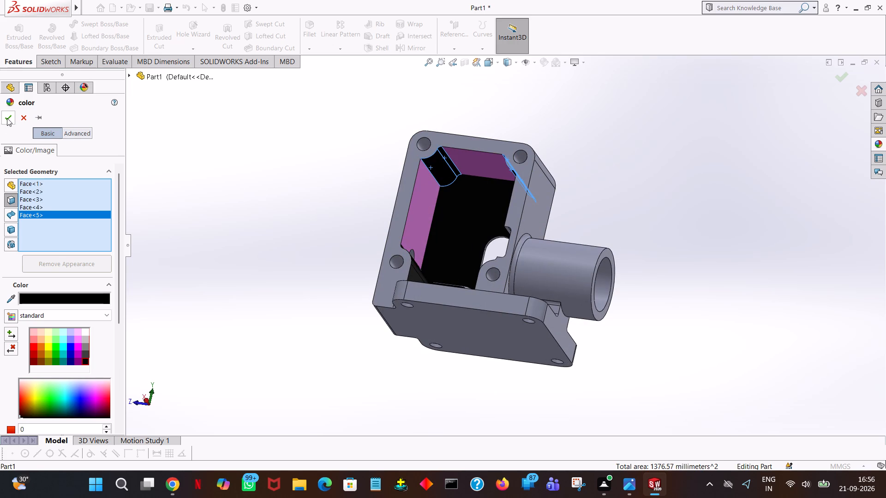
{"action": "left_click", "coordinate": [7, 118]}
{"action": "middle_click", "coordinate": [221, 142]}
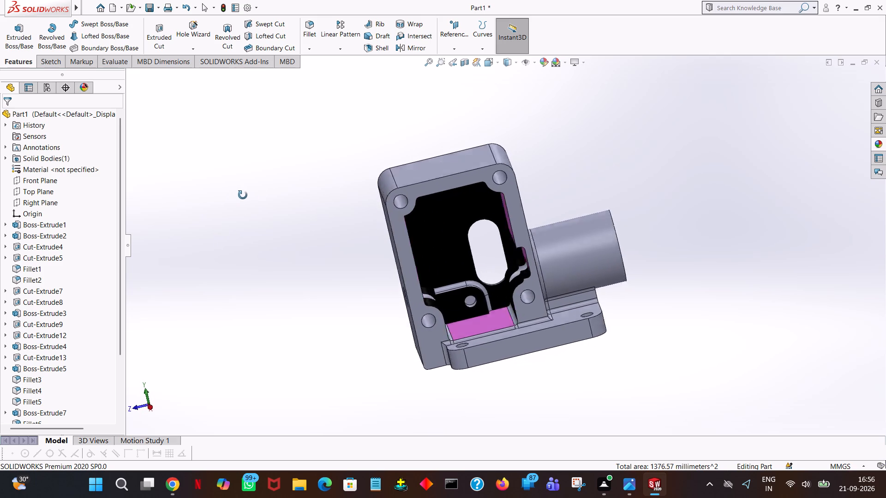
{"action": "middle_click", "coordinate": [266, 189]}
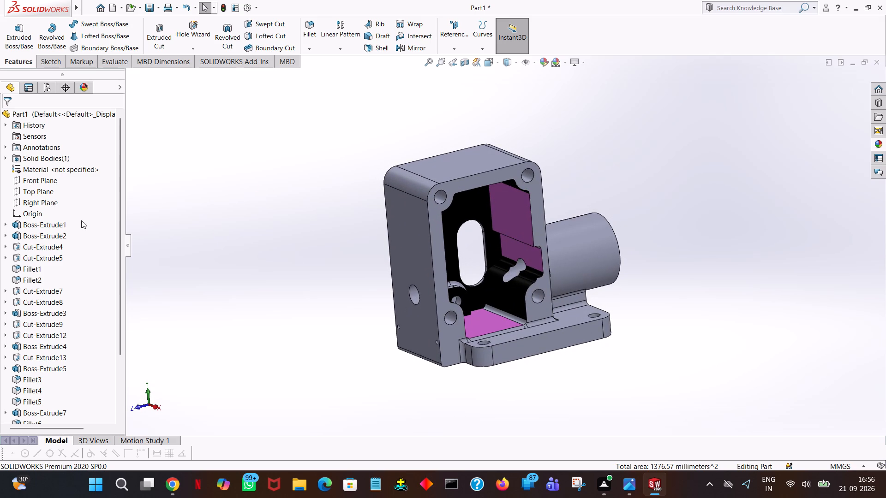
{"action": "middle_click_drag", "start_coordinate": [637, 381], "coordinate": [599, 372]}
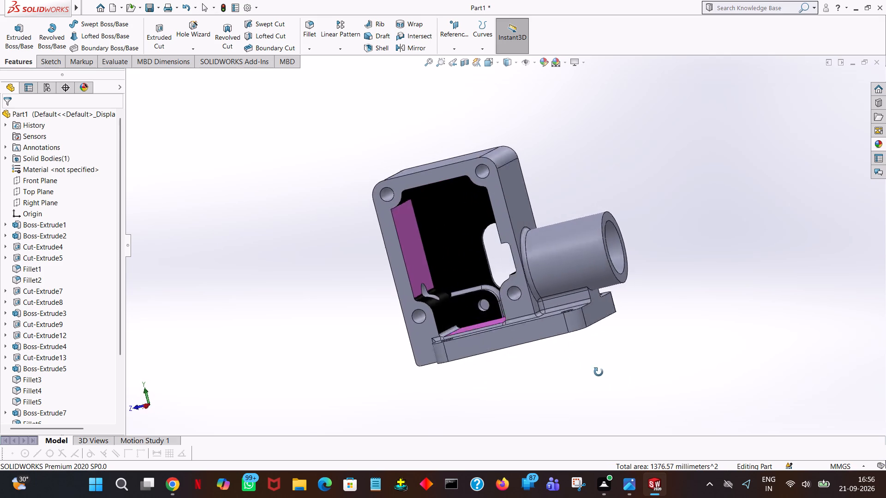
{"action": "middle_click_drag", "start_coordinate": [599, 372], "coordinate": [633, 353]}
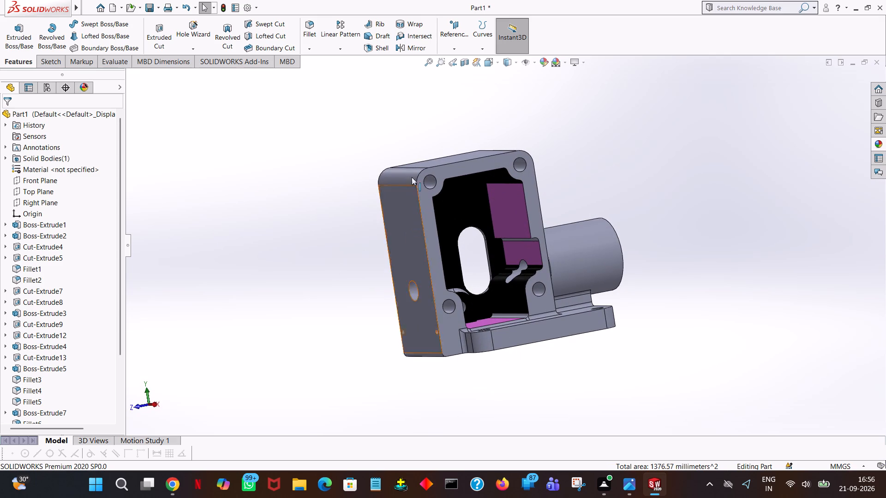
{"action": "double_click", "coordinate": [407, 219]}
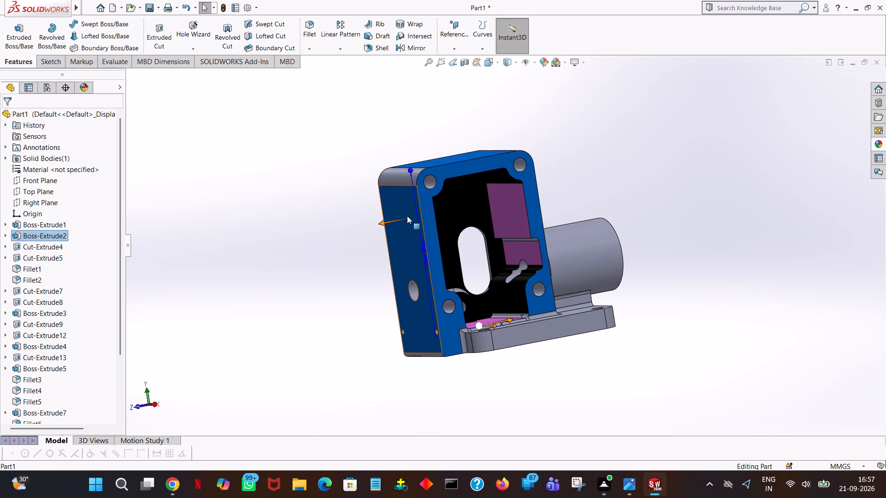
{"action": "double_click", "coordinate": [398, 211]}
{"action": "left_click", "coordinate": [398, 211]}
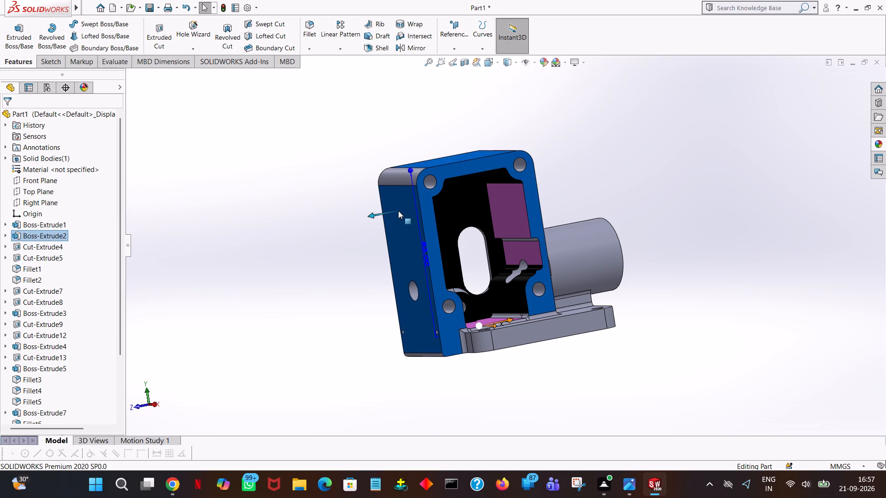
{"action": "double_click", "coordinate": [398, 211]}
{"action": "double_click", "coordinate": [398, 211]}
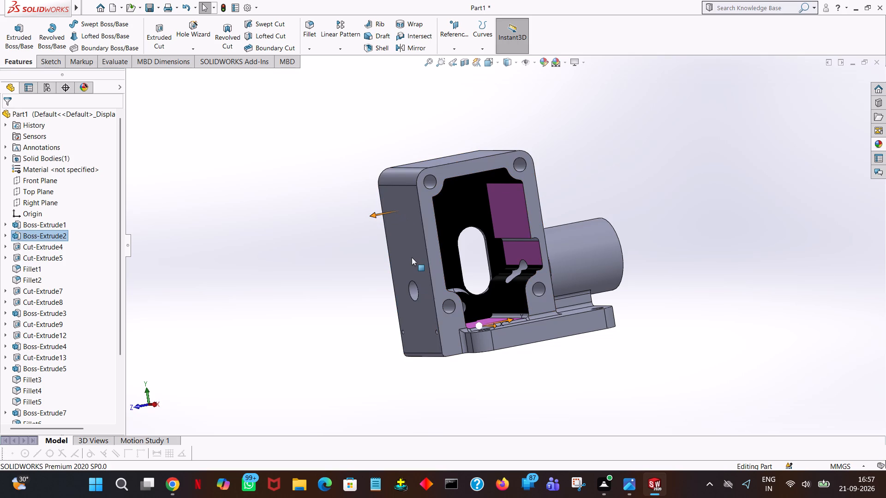
Set a medium grey colour on the flat outer side face of the casing opposite the tube.
{"action": "left_click", "coordinate": [411, 257]}
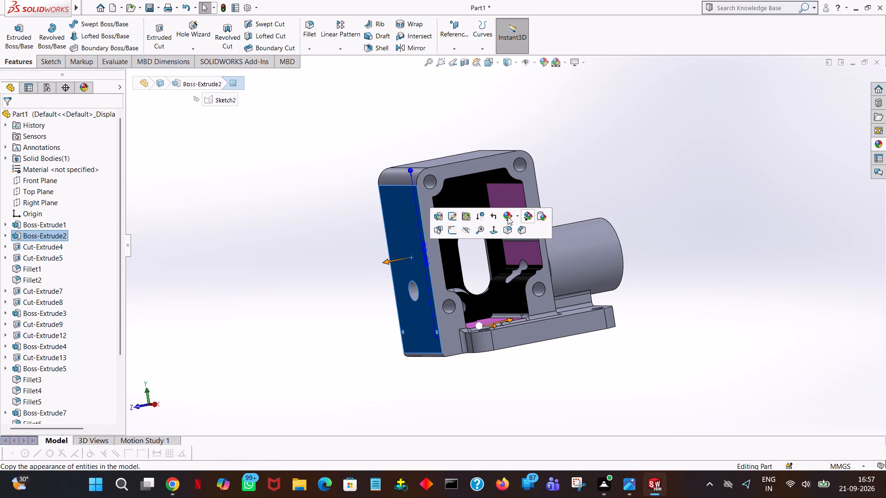
{"action": "left_click", "coordinate": [512, 216]}
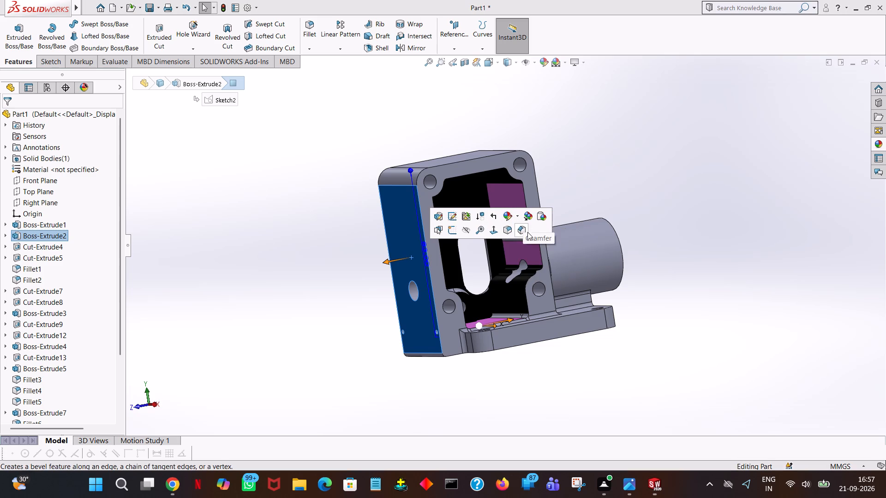
{"action": "left_click", "coordinate": [505, 214]}
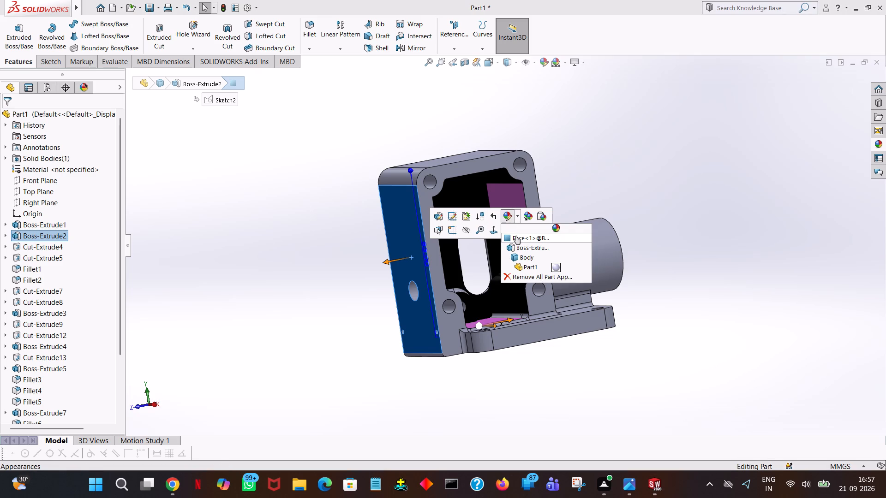
{"action": "left_click", "coordinate": [516, 236]}
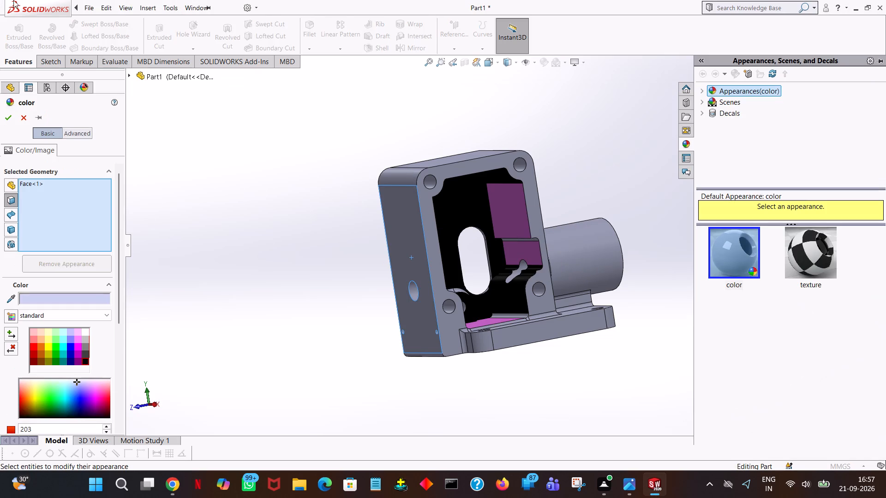
{"action": "left_click", "coordinate": [86, 347]}
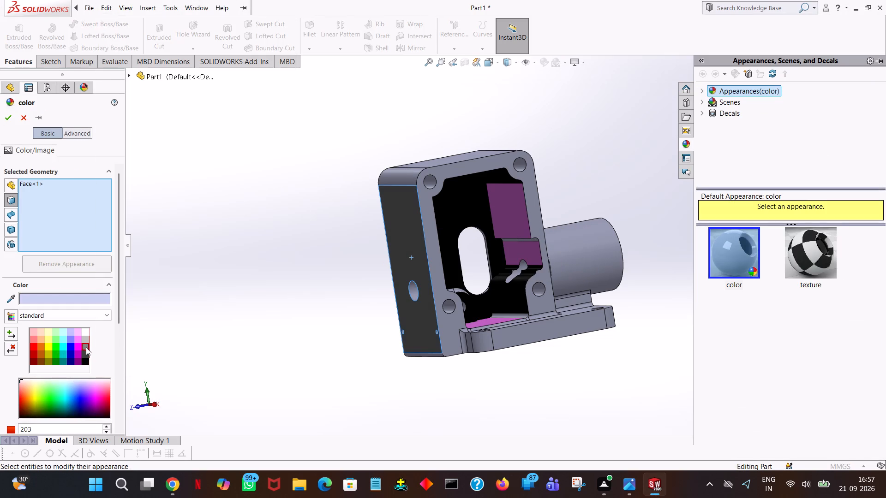
Include the casing's open-end rim, tube-side outer wall, top face and both rounded top edges in the grey colouring.
{"action": "left_click", "coordinate": [481, 166]}
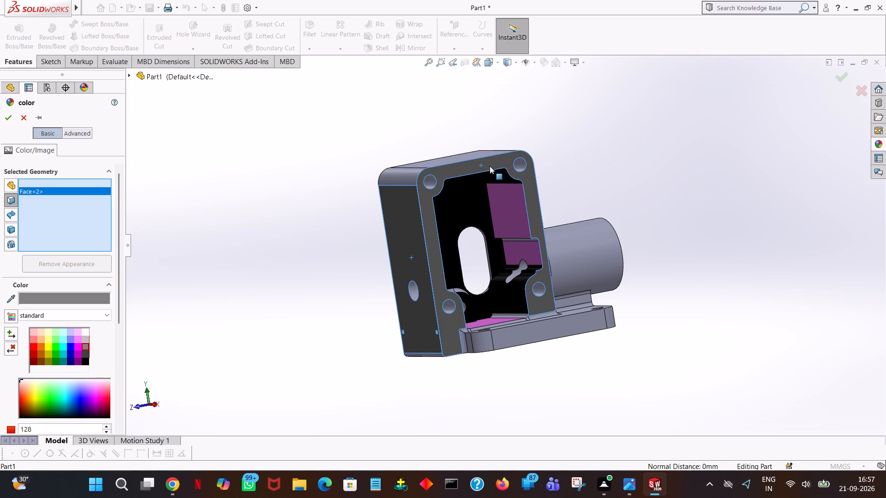
{"action": "middle_click_drag", "start_coordinate": [622, 213], "coordinate": [563, 247]}
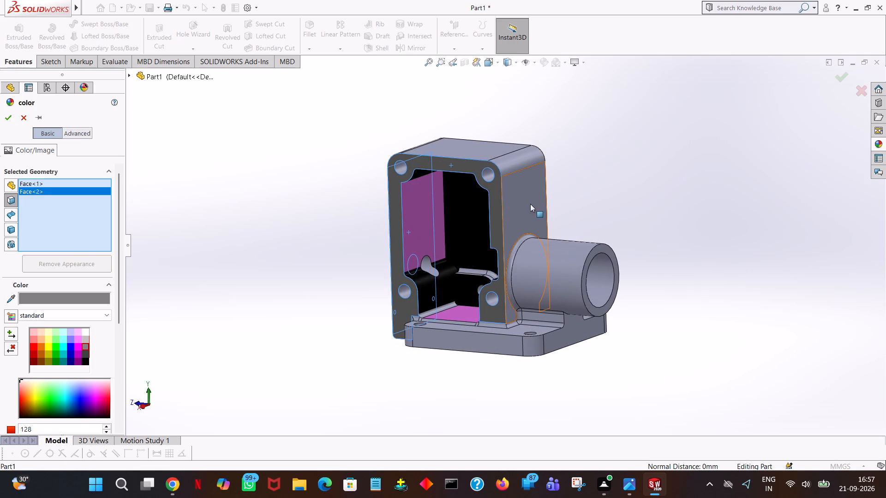
{"action": "left_click", "coordinate": [530, 204]}
{"action": "left_click", "coordinate": [515, 155]}
{"action": "left_click", "coordinate": [495, 142]}
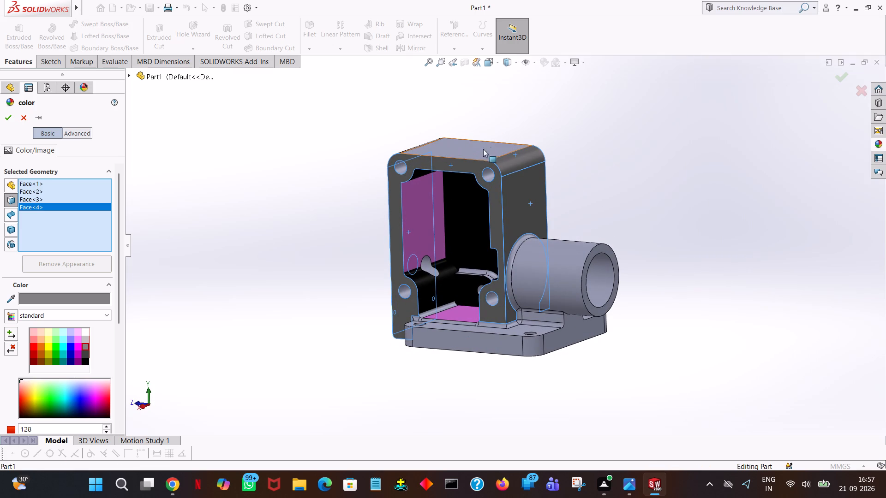
{"action": "left_click", "coordinate": [478, 150]}
{"action": "middle_click_drag", "start_coordinate": [494, 156], "coordinate": [543, 245]}
{"action": "left_click", "coordinate": [451, 188]}
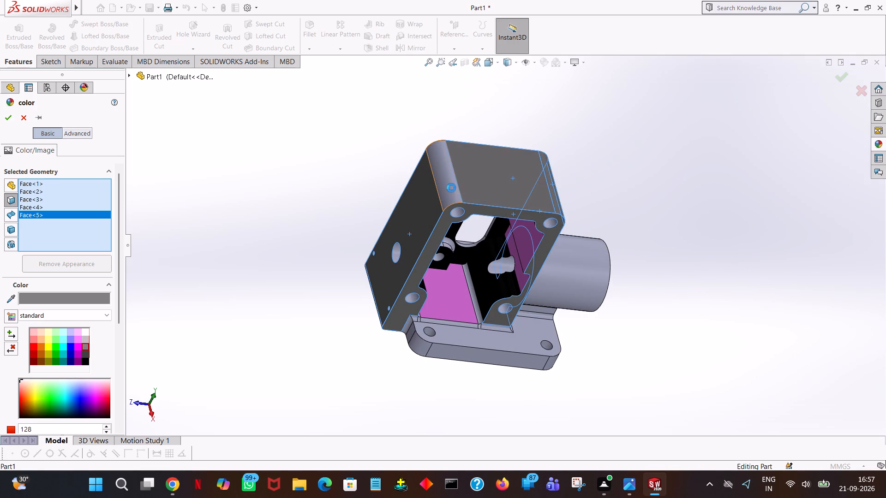
Include the slotted back wall, the base plate's mounting-hole face and long side edge, and the narrow strip beside the wall in the grey colouring.
{"action": "middle_click_drag", "start_coordinate": [621, 202], "coordinate": [658, 396]}
{"action": "left_click", "coordinate": [466, 281]}
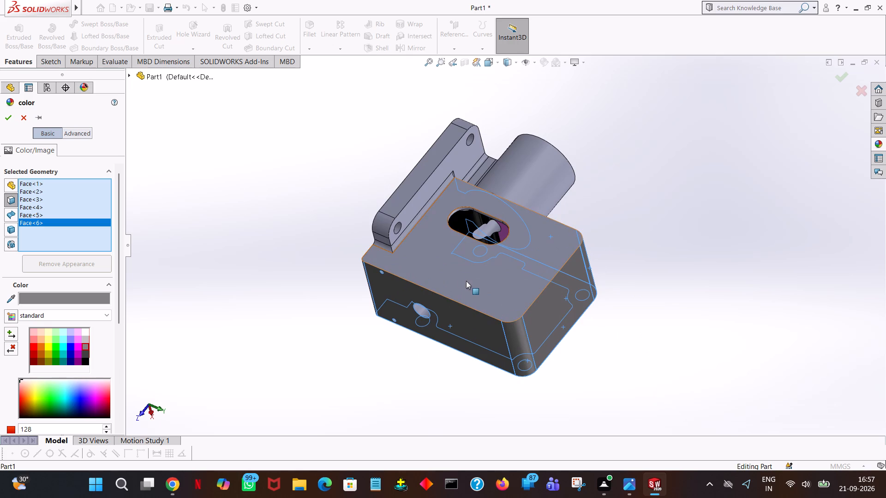
{"action": "left_click", "coordinate": [422, 193]}
{"action": "left_click", "coordinate": [426, 213]}
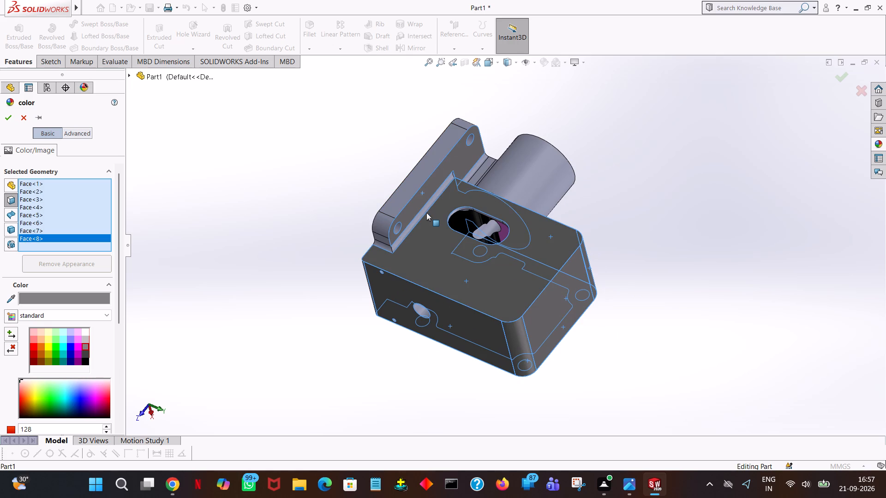
{"action": "left_click", "coordinate": [393, 213]}
{"action": "left_click", "coordinate": [390, 252]}
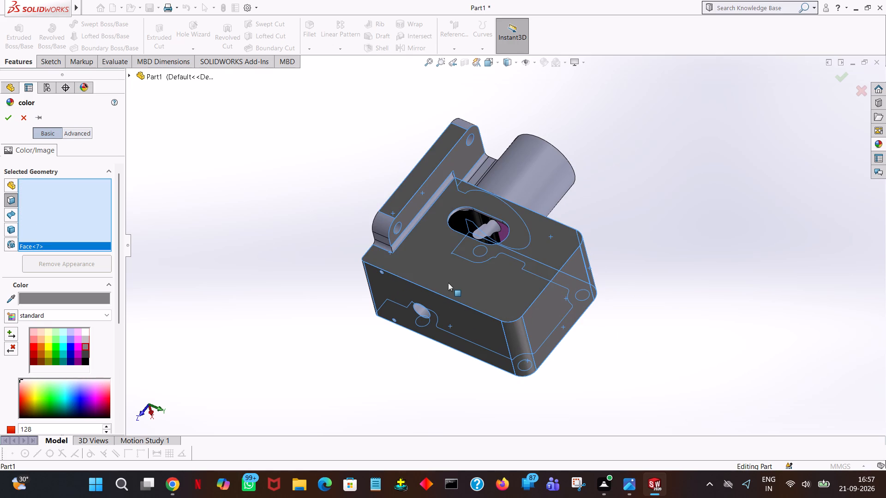
{"action": "left_click", "coordinate": [424, 212]}
Add the tube's outer cylindrical face and the narrow faces of the raised strip beneath it to the grey colouring.
{"action": "left_click", "coordinate": [535, 182]}
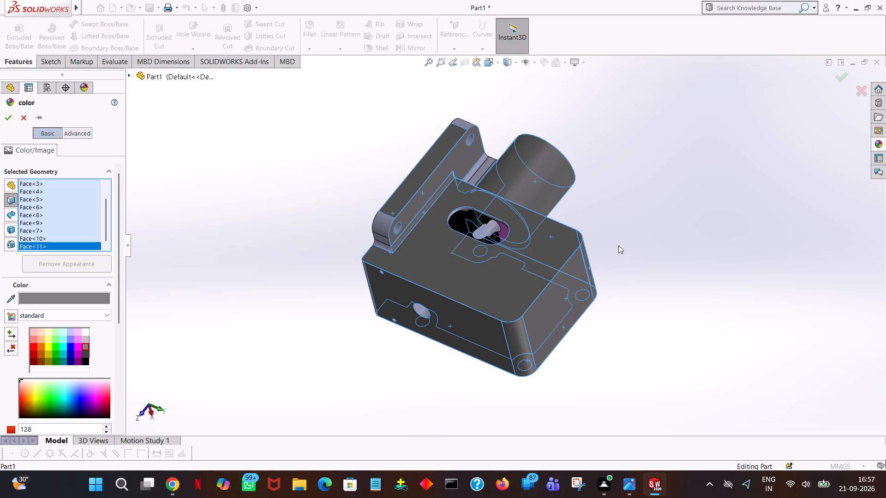
{"action": "middle_click", "coordinate": [618, 246]}
{"action": "left_click", "coordinate": [477, 168]}
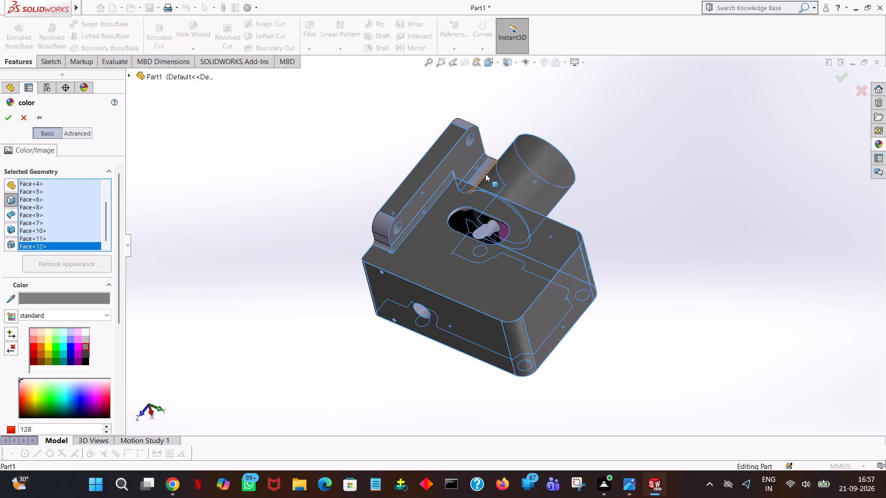
{"action": "left_click", "coordinate": [485, 174]}
{"action": "left_click", "coordinate": [485, 168]}
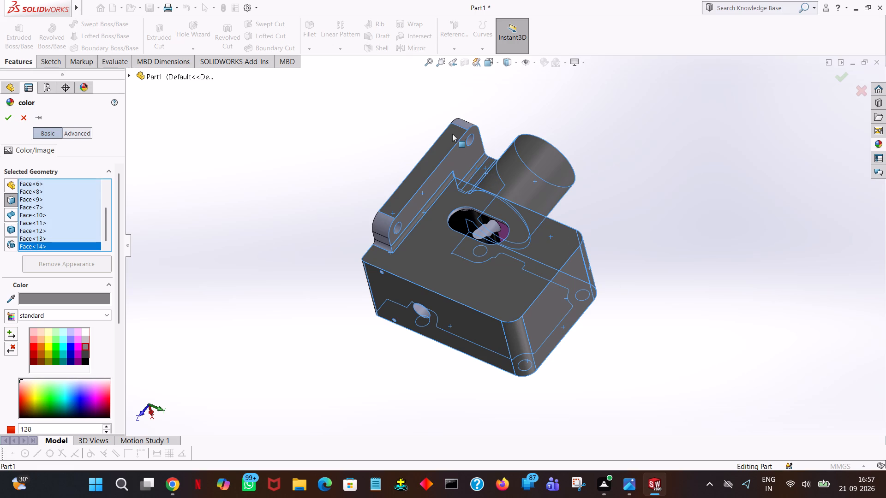
Include the base plate's two rounded corners on the slotted-wall side, the small adjoining step faces and a mounting-hole bore in the grey colouring.
{"action": "left_click", "coordinate": [466, 125]}
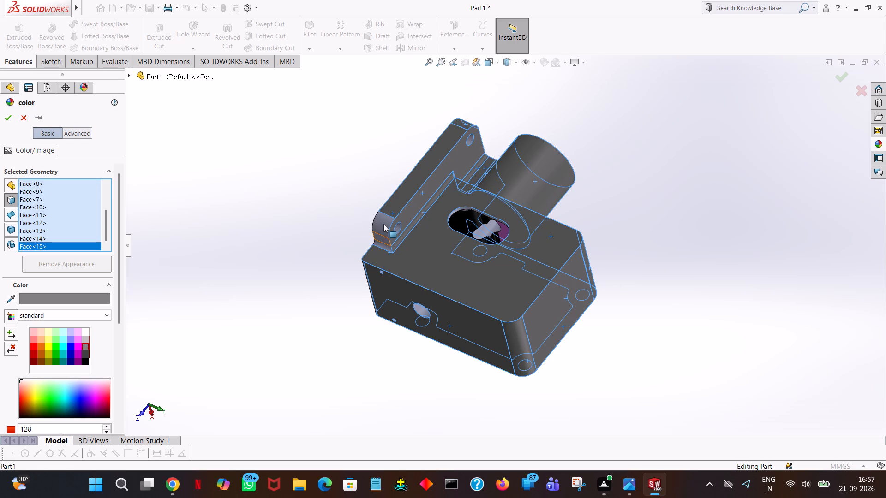
{"action": "left_click", "coordinate": [383, 224]}
{"action": "left_click", "coordinate": [386, 250]}
{"action": "left_click", "coordinate": [388, 240]}
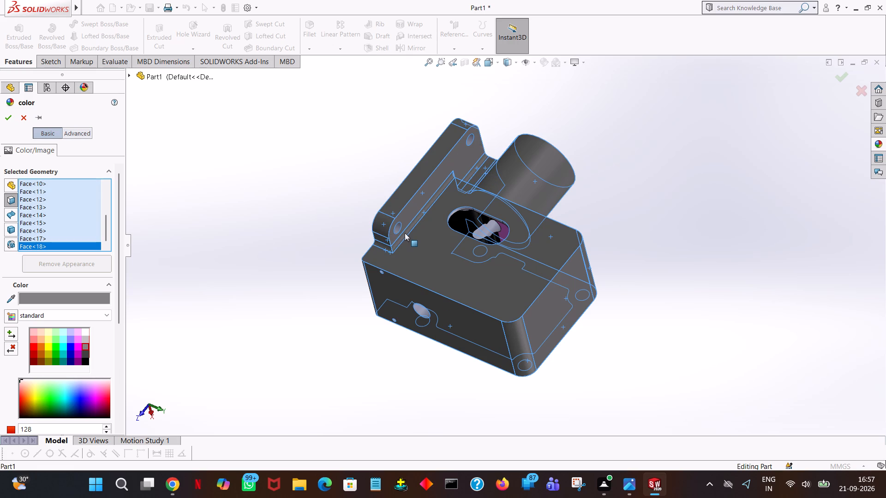
{"action": "left_click", "coordinate": [400, 225]}
Include the cavity floor and the narrow ledge faces bordering it at the casing's open end in the grey colouring.
{"action": "middle_click_drag", "start_coordinate": [609, 330], "coordinate": [564, 291]}
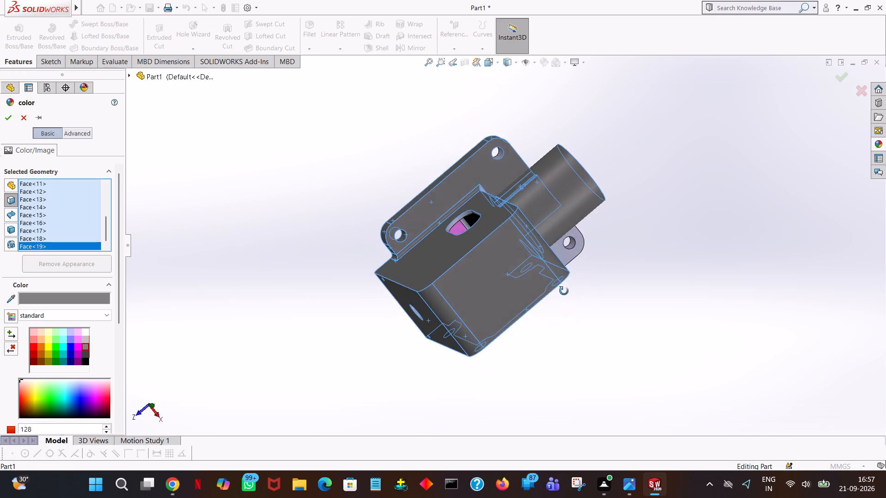
{"action": "middle_click_drag", "start_coordinate": [564, 291], "coordinate": [540, 163]}
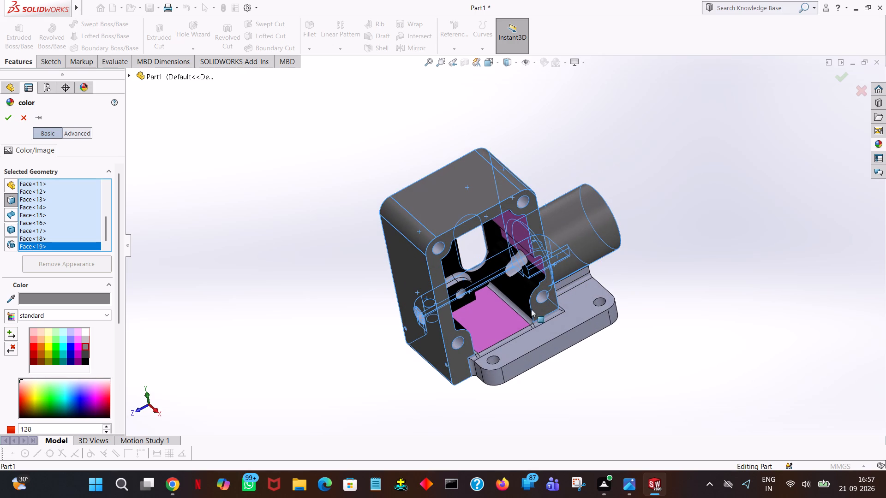
{"action": "left_click", "coordinate": [523, 314]}
{"action": "middle_click_drag", "start_coordinate": [624, 326], "coordinate": [567, 345]}
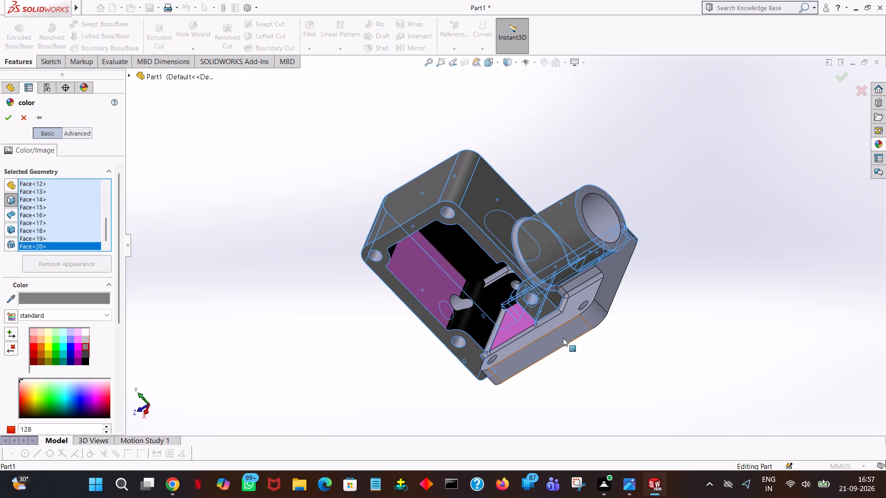
{"action": "left_click", "coordinate": [492, 337]}
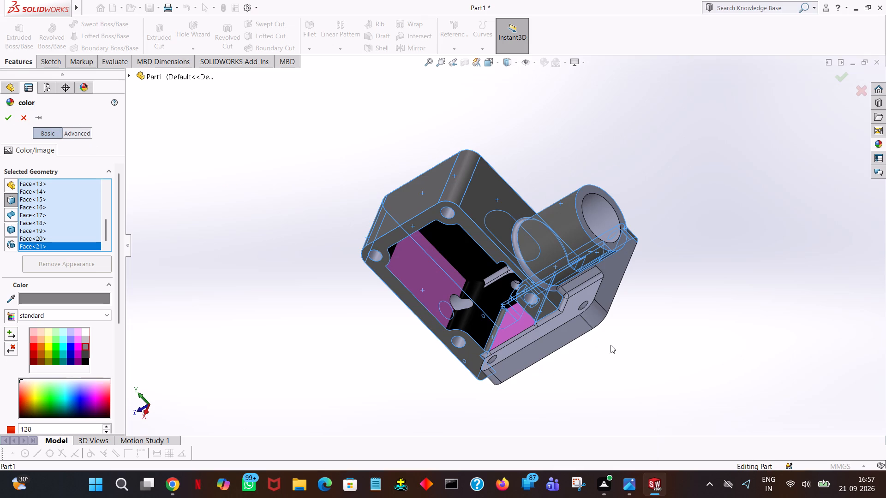
{"action": "middle_click_drag", "start_coordinate": [617, 350], "coordinate": [672, 324]}
{"action": "middle_click", "coordinate": [672, 324]}
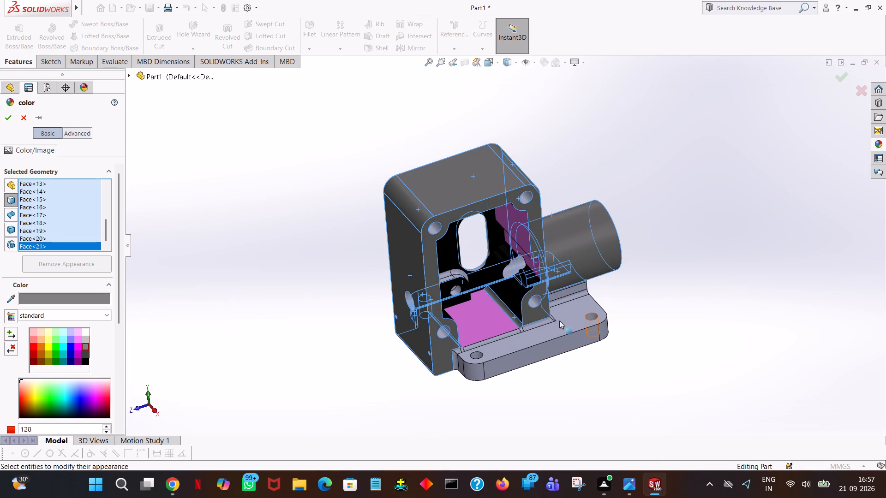
{"action": "left_click", "coordinate": [533, 324]}
{"action": "left_click", "coordinate": [504, 333]}
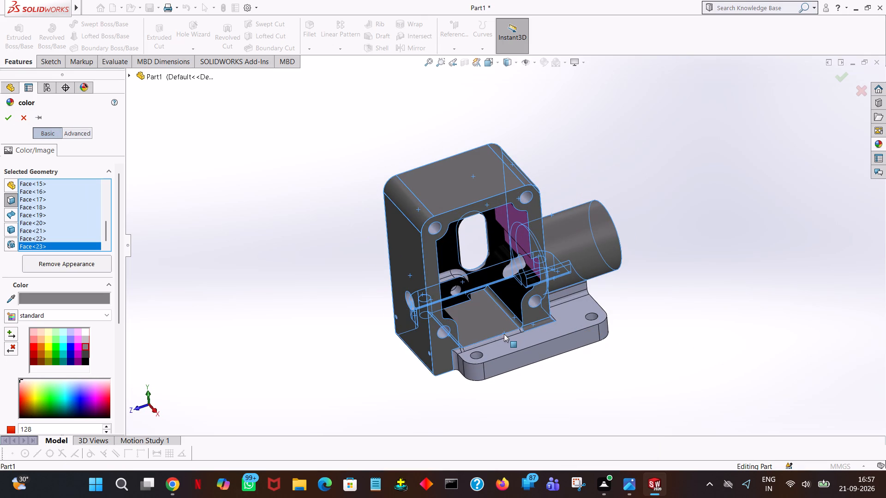
{"action": "left_click", "coordinate": [504, 337]}
Include the base plate's open-side mounting face, its tube-side hole bore and the step faces below the tube in the grey colouring.
{"action": "middle_click_drag", "start_coordinate": [706, 354], "coordinate": [677, 363]}
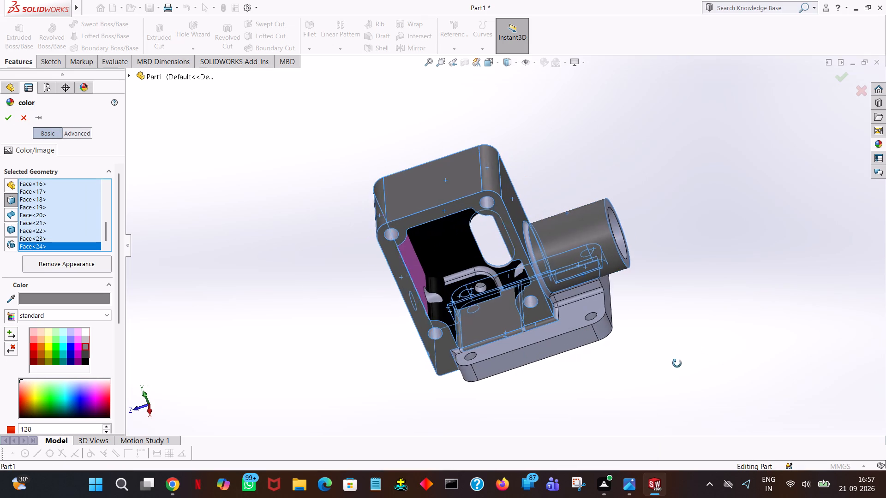
{"action": "middle_click_drag", "start_coordinate": [677, 363], "coordinate": [675, 364]}
{"action": "left_click", "coordinate": [587, 317]}
{"action": "left_click", "coordinate": [587, 290]}
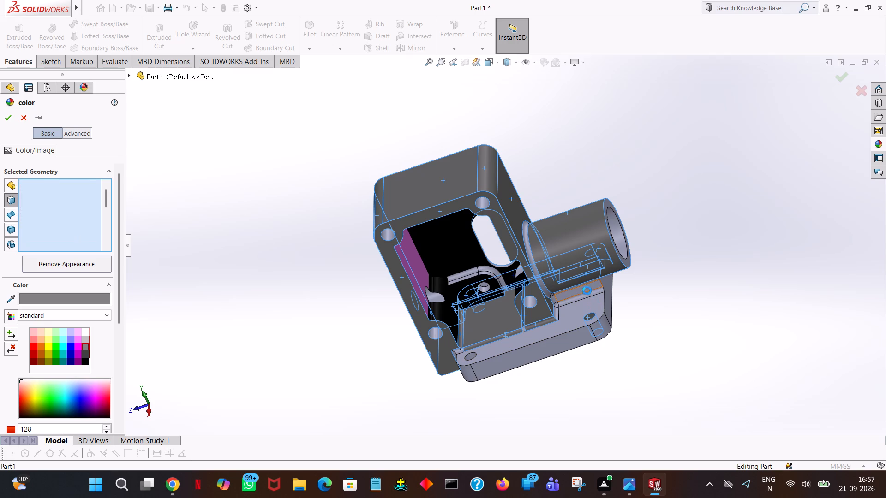
{"action": "left_click", "coordinate": [587, 296]}
{"action": "left_click", "coordinate": [570, 311]}
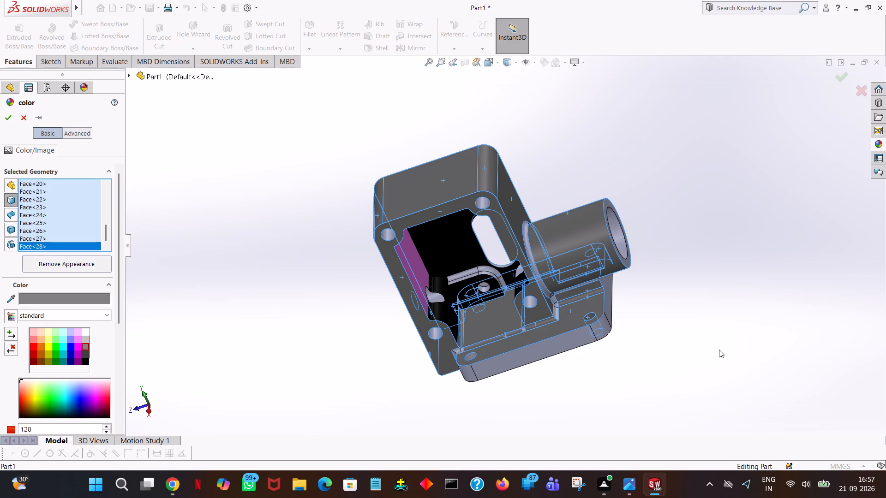
Add the ring face around the tube's root and the tube's inner bore face to the grey colouring.
{"action": "middle_click_drag", "start_coordinate": [711, 357], "coordinate": [670, 419]}
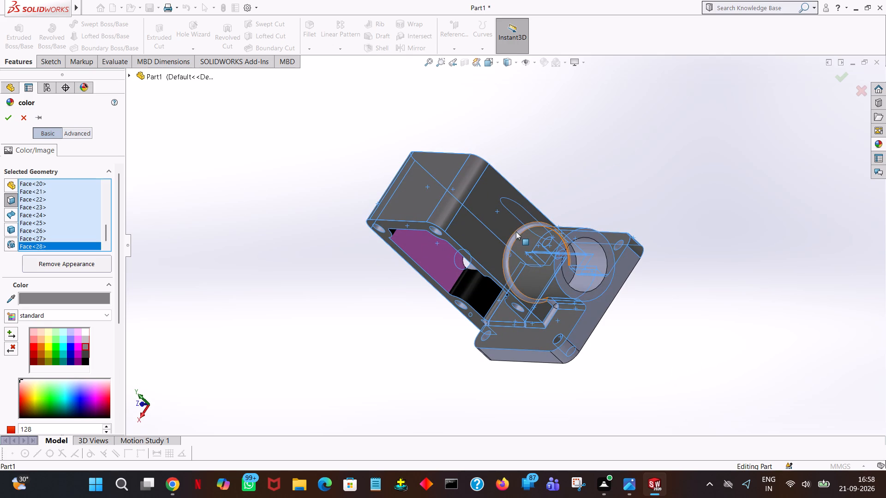
{"action": "left_click", "coordinate": [516, 232]}
{"action": "left_click", "coordinate": [583, 253]}
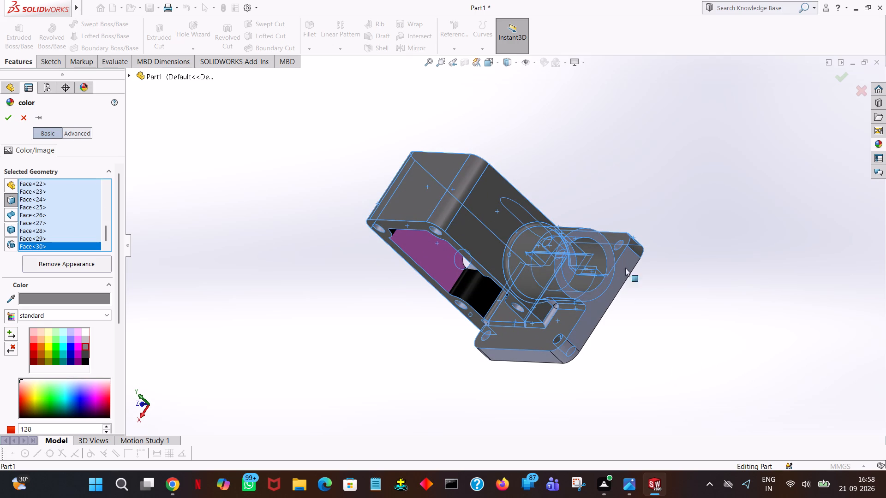
Include the base plate's long open-side edge face, one rounded corner and the narrow face next to it in the grey colouring.
{"action": "middle_click_drag", "start_coordinate": [668, 289], "coordinate": [694, 131]}
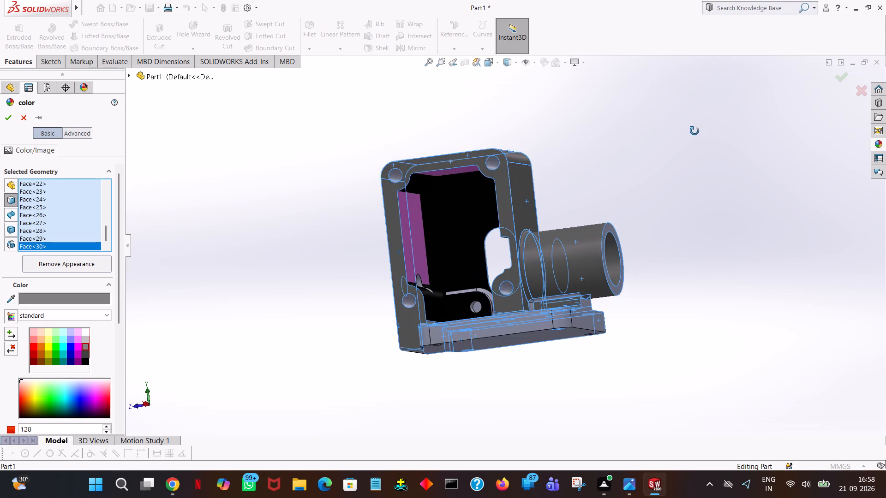
{"action": "middle_click_drag", "start_coordinate": [694, 131], "coordinate": [726, 170]}
{"action": "left_click", "coordinate": [570, 341]}
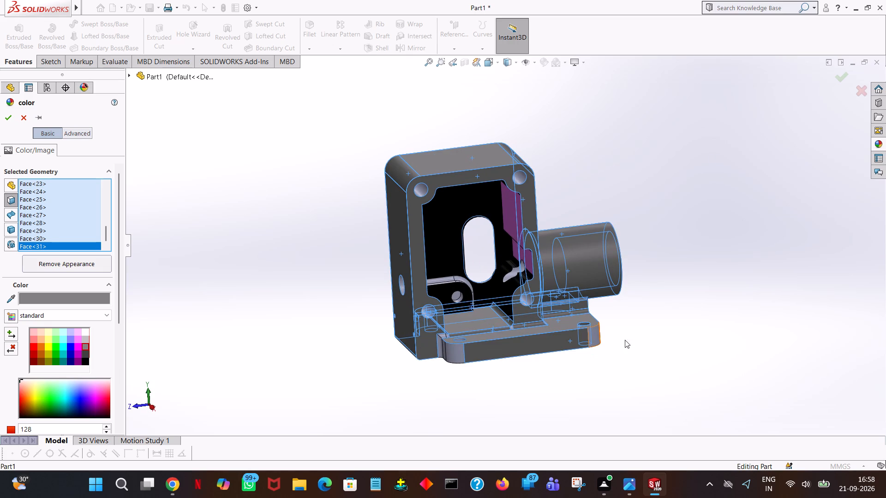
{"action": "left_click", "coordinate": [443, 354]}
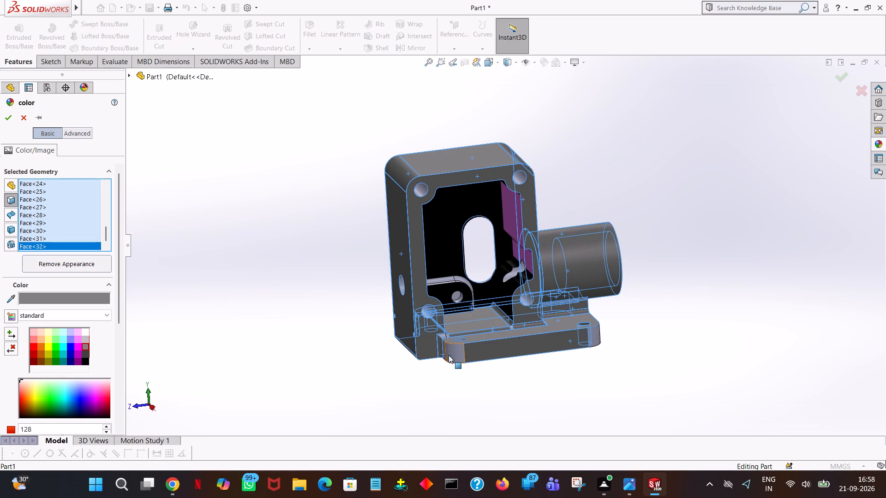
{"action": "left_click", "coordinate": [449, 355]}
Add the base plate's underside to the grey selection and apply the colour, with the casing in isometric view.
{"action": "middle_click_drag", "start_coordinate": [683, 370], "coordinate": [616, 391]}
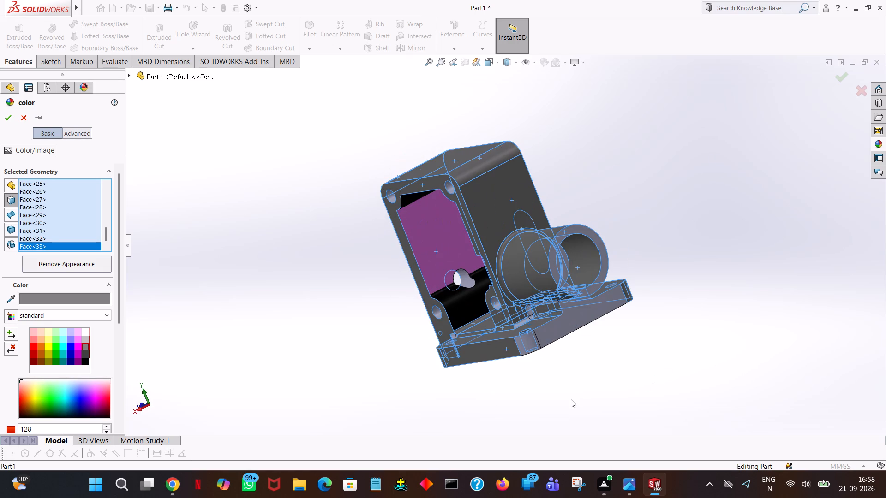
{"action": "middle_click_drag", "start_coordinate": [599, 356], "coordinate": [593, 313]}
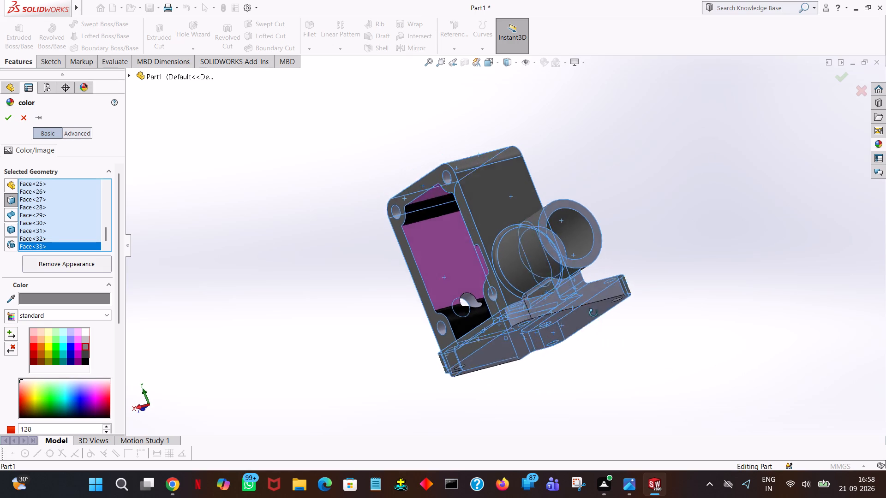
{"action": "middle_click_drag", "start_coordinate": [593, 313], "coordinate": [585, 171]}
{"action": "left_click", "coordinate": [533, 226]}
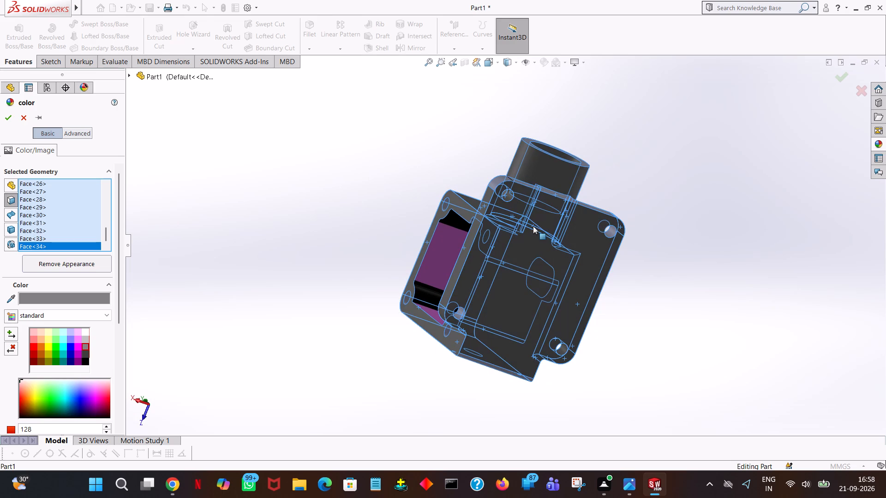
{"action": "middle_click_drag", "start_coordinate": [680, 173], "coordinate": [700, 327]}
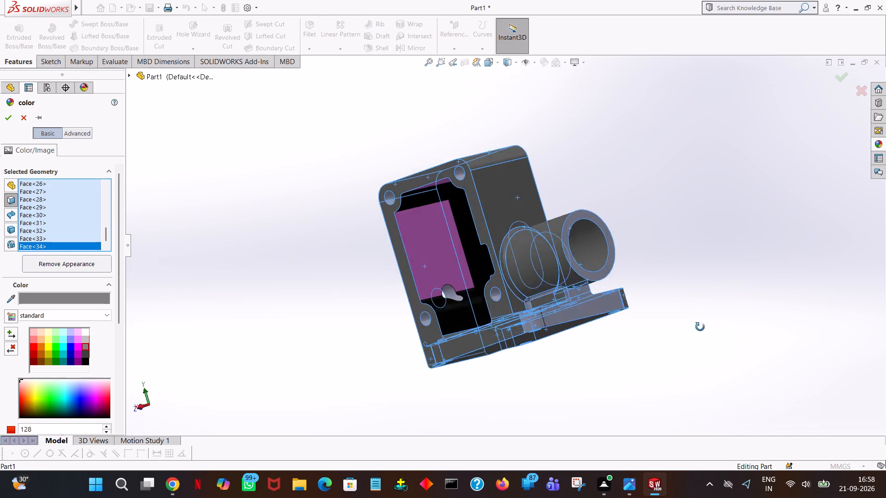
{"action": "middle_click_drag", "start_coordinate": [700, 327], "coordinate": [760, 335]}
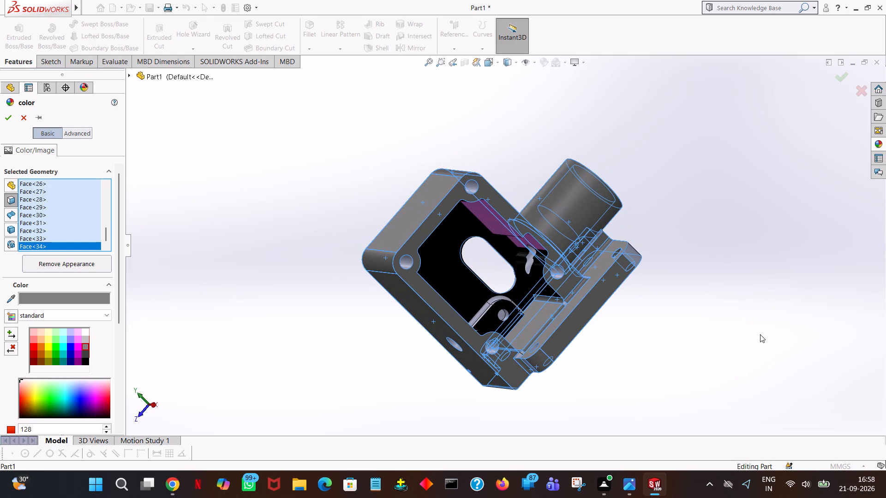
{"action": "key", "text": "ctrl+7"}
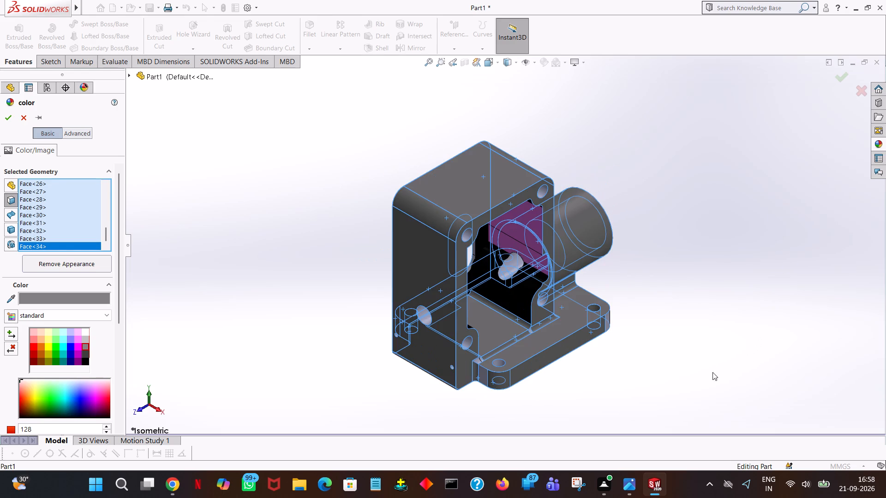
{"action": "left_click", "coordinate": [8, 115]}
Set the medium grey colour on the tube's ring-shaped end face.
{"action": "middle_click_drag", "start_coordinate": [694, 322], "coordinate": [822, 214]}
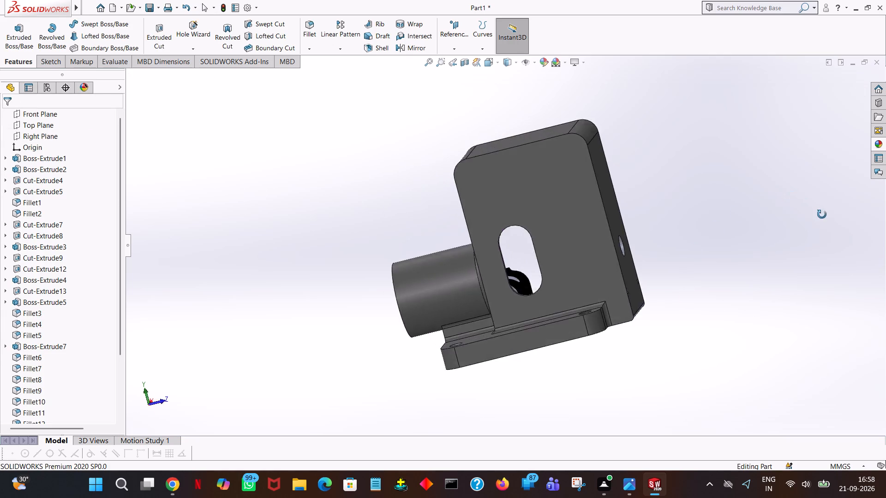
{"action": "middle_click_drag", "start_coordinate": [822, 214], "coordinate": [559, 380]}
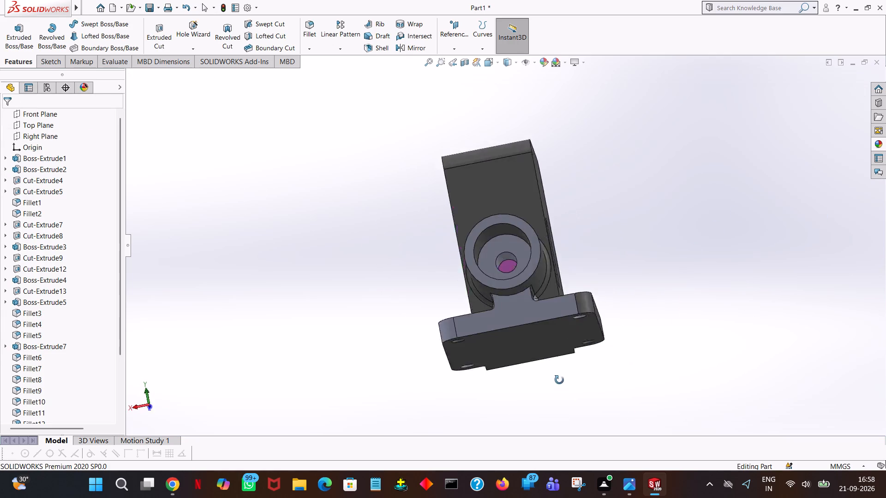
{"action": "middle_click_drag", "start_coordinate": [559, 380], "coordinate": [774, 178]}
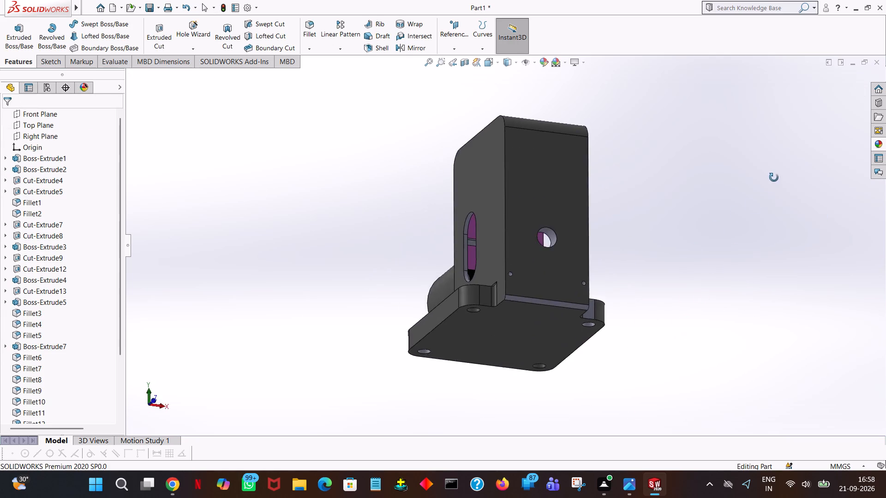
{"action": "middle_click_drag", "start_coordinate": [774, 178], "coordinate": [575, 311]}
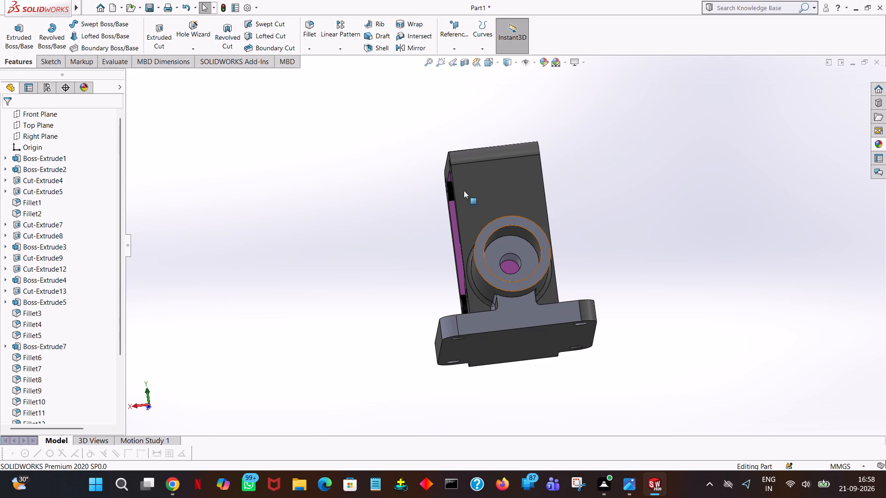
{"action": "left_click", "coordinate": [527, 225]}
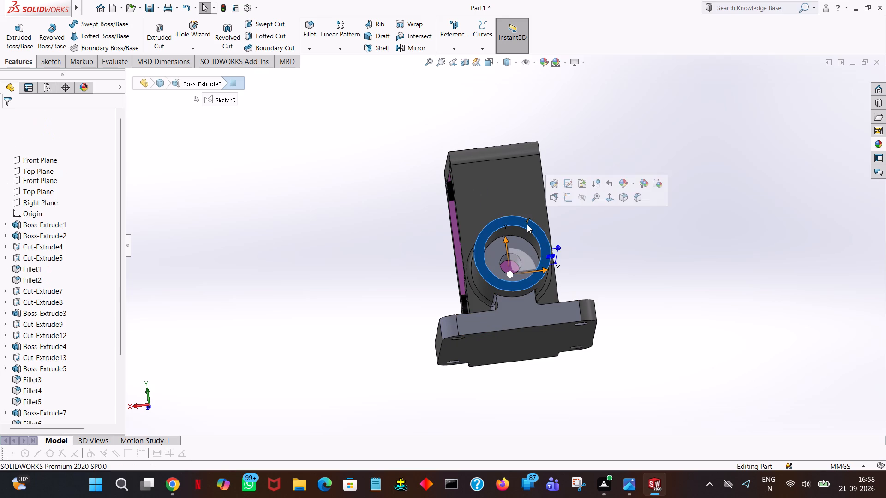
{"action": "left_click", "coordinate": [623, 182]}
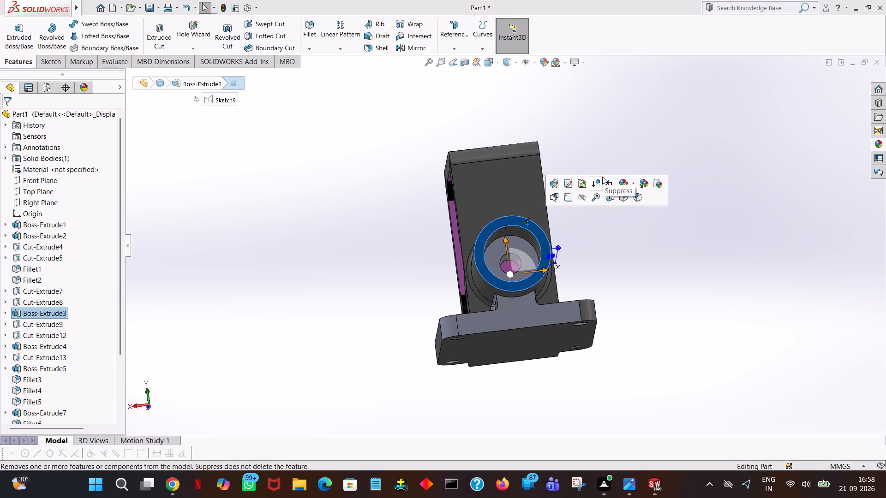
{"action": "left_click", "coordinate": [627, 182]}
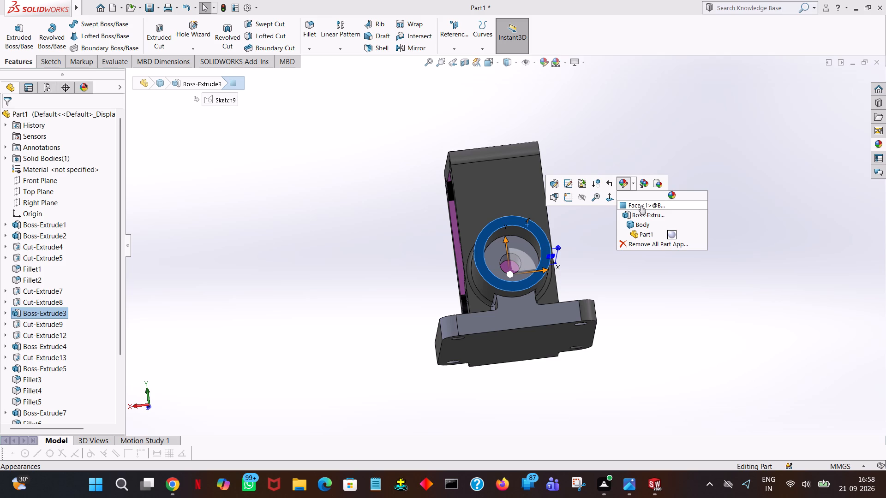
{"action": "left_click", "coordinate": [641, 206]}
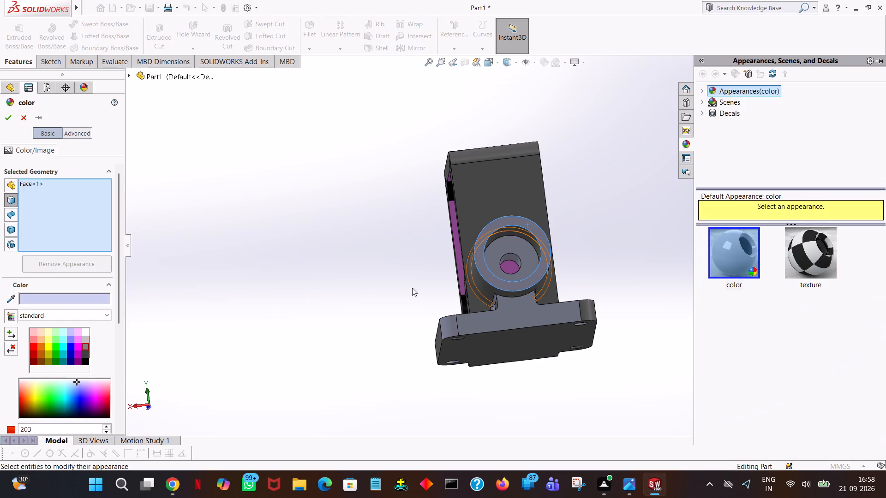
{"action": "left_click", "coordinate": [84, 347]}
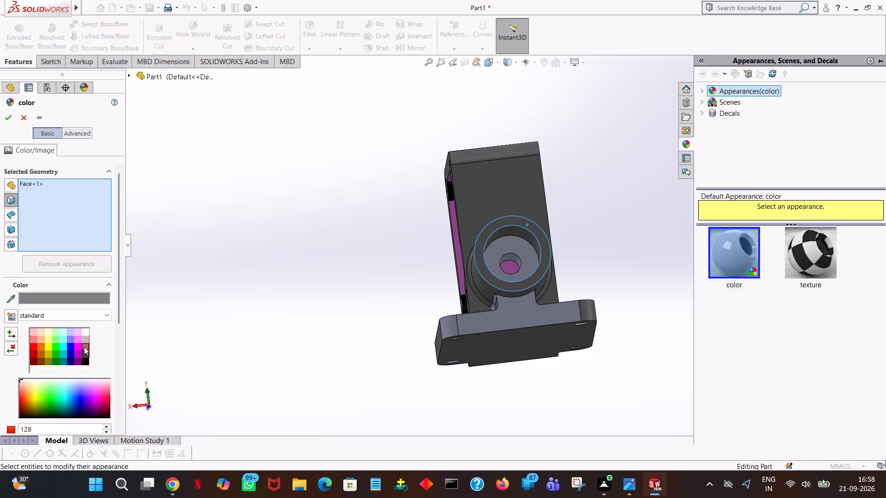
Add the base plate's tube-side edge face, its rounded corner, the tube's inner shoulder face and the small through-hole to the grey selection.
{"action": "left_click", "coordinate": [508, 320]}
{"action": "left_click", "coordinate": [443, 325]}
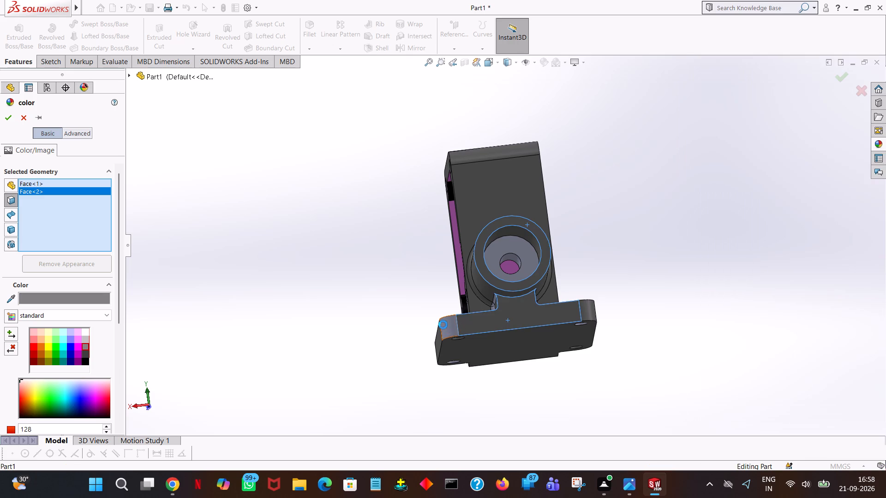
{"action": "left_click", "coordinate": [521, 255]}
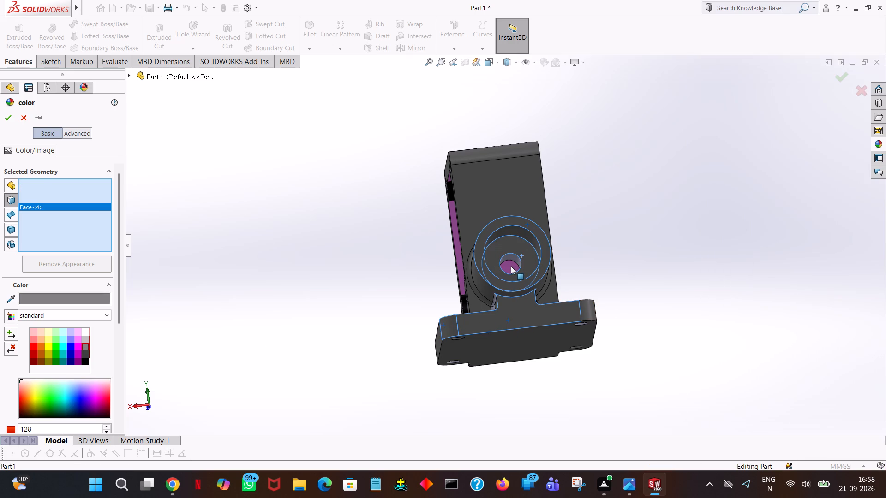
{"action": "middle_click_drag", "start_coordinate": [696, 283], "coordinate": [705, 324]}
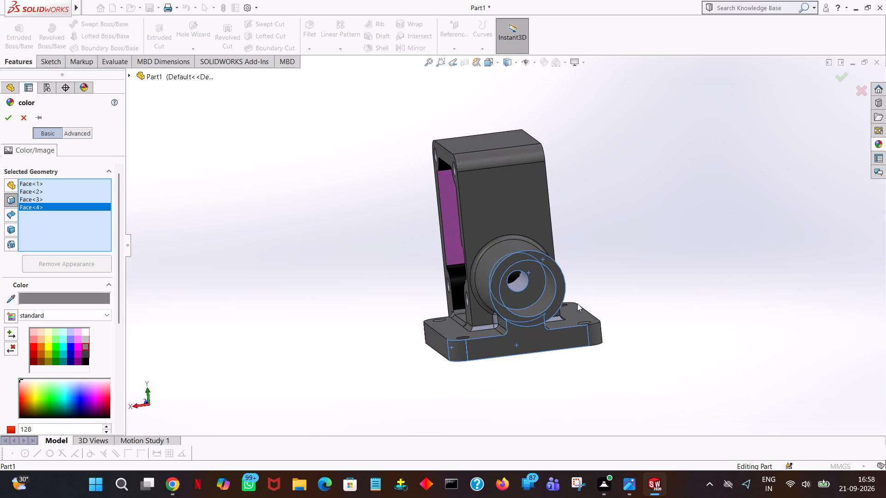
{"action": "left_click", "coordinate": [526, 285]}
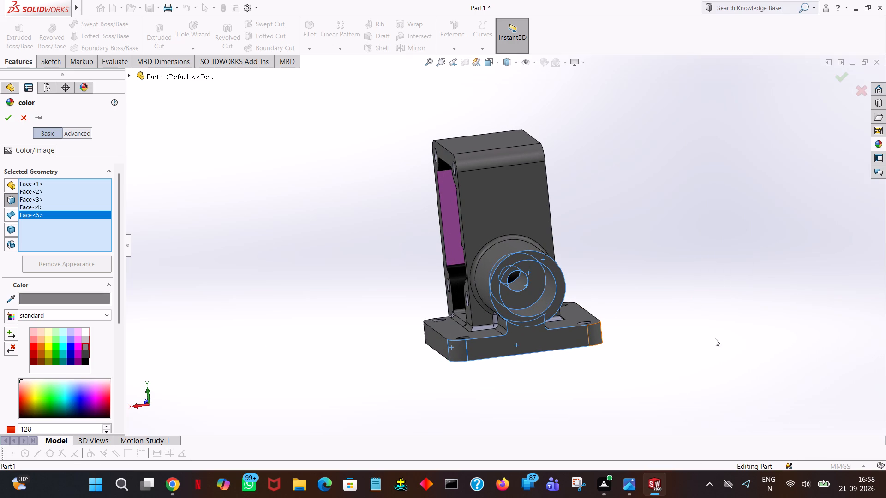
Add the small uncoloured fillet faces around the casing wall's foot beside the tube, on both sides, to the grey selection.
{"action": "middle_click_drag", "start_coordinate": [715, 339], "coordinate": [679, 410]}
{"action": "left_click", "coordinate": [540, 326]}
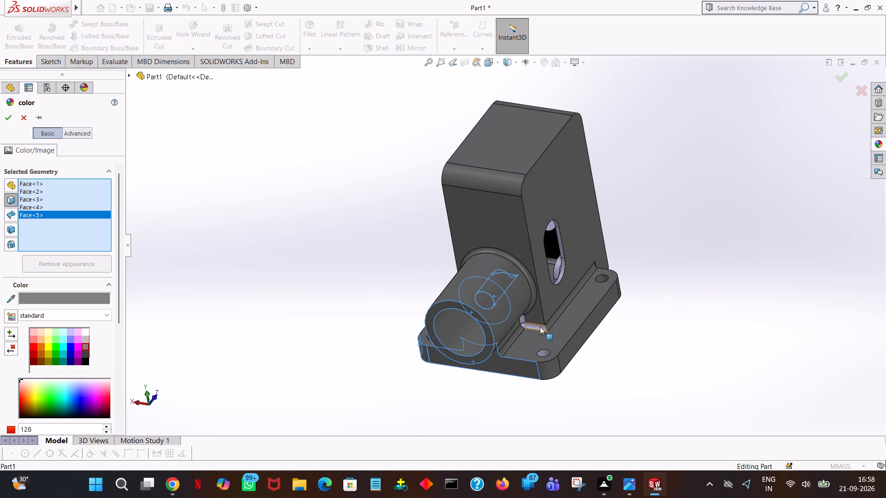
{"action": "left_click", "coordinate": [523, 321]}
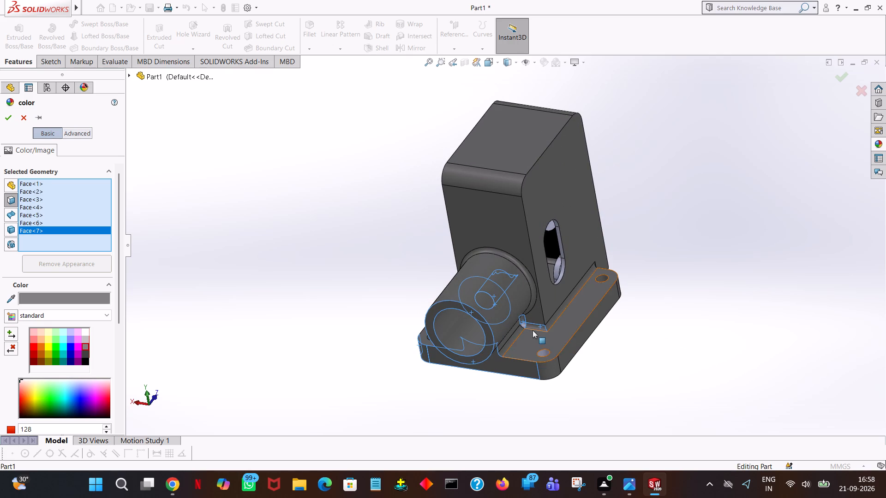
{"action": "left_click", "coordinate": [521, 324]}
{"action": "middle_click_drag", "start_coordinate": [638, 374], "coordinate": [657, 374]}
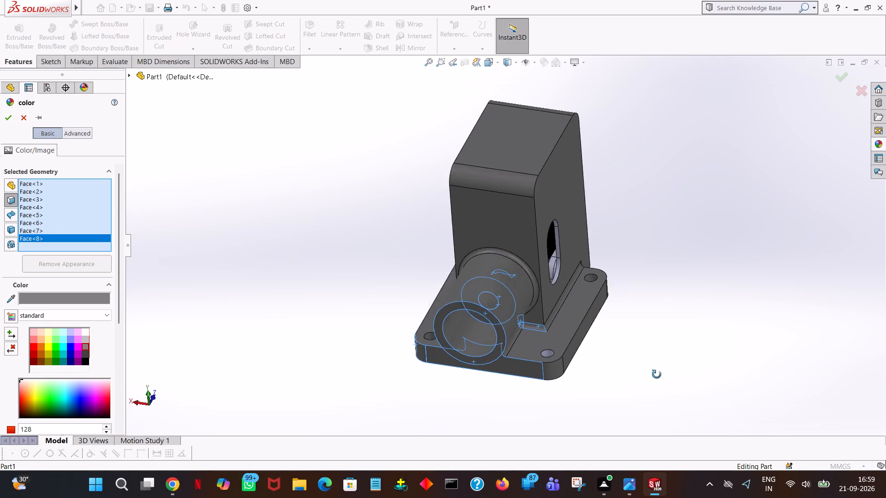
{"action": "middle_click_drag", "start_coordinate": [657, 374], "coordinate": [712, 363]}
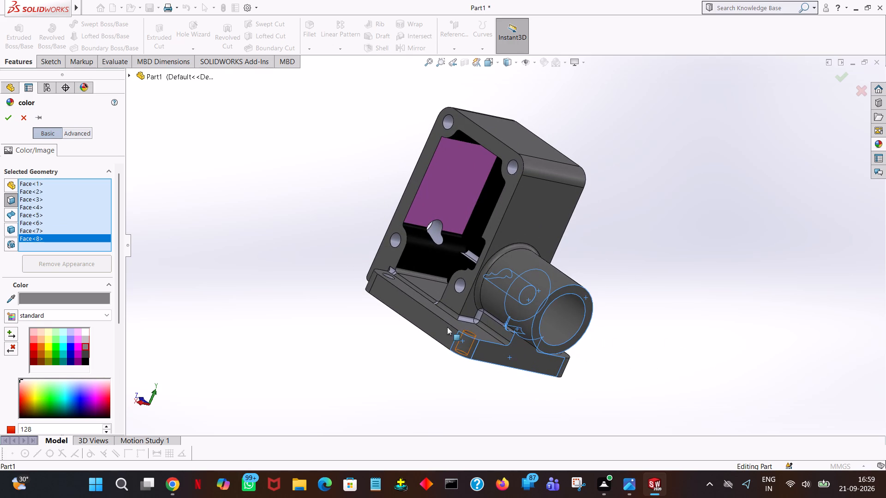
{"action": "left_click", "coordinate": [480, 316]}
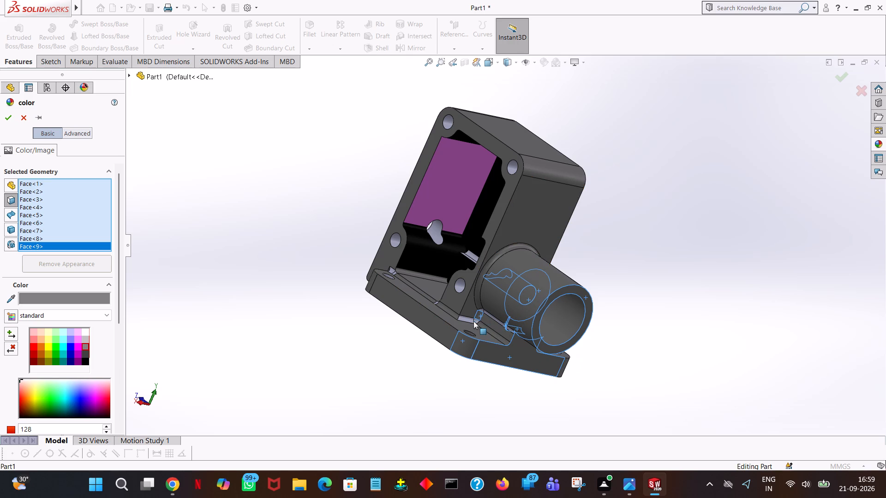
{"action": "left_click", "coordinate": [473, 321]}
{"action": "left_click", "coordinate": [476, 321]}
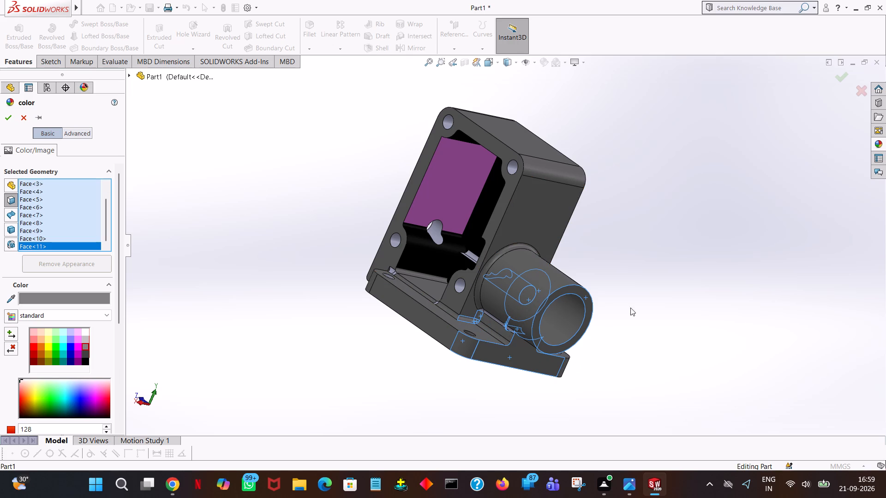
Add the fillet face at the foot's far end, the long narrow step face under the casing and the round wall hole to the selection.
{"action": "left_click", "coordinate": [390, 273]}
{"action": "middle_click_drag", "start_coordinate": [434, 268], "coordinate": [470, 320]}
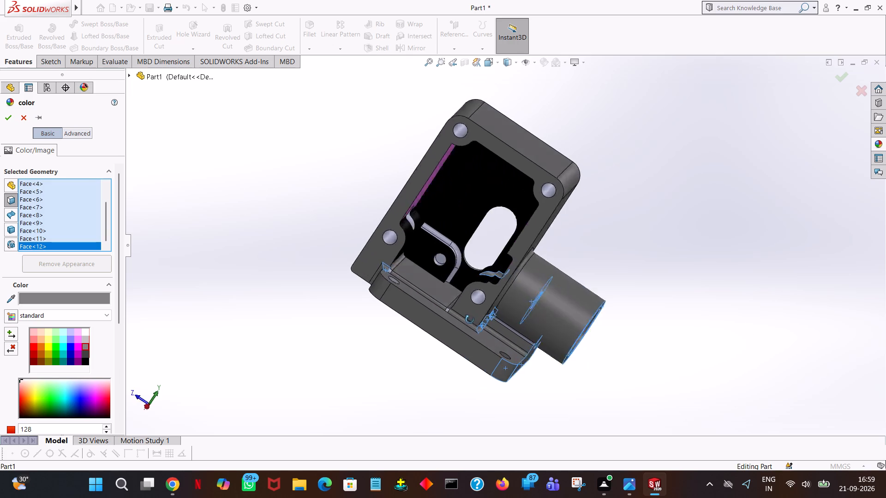
{"action": "middle_click_drag", "start_coordinate": [470, 320], "coordinate": [546, 410]}
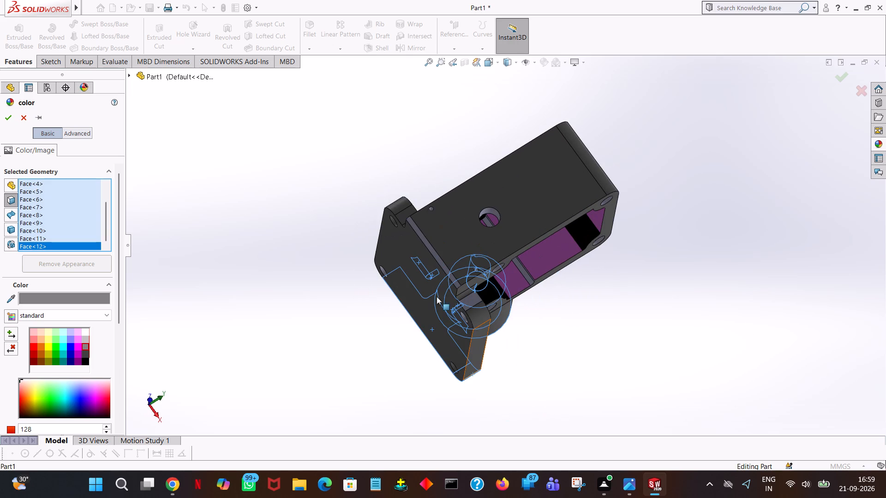
{"action": "left_click", "coordinate": [471, 303]}
{"action": "left_click", "coordinate": [437, 260]}
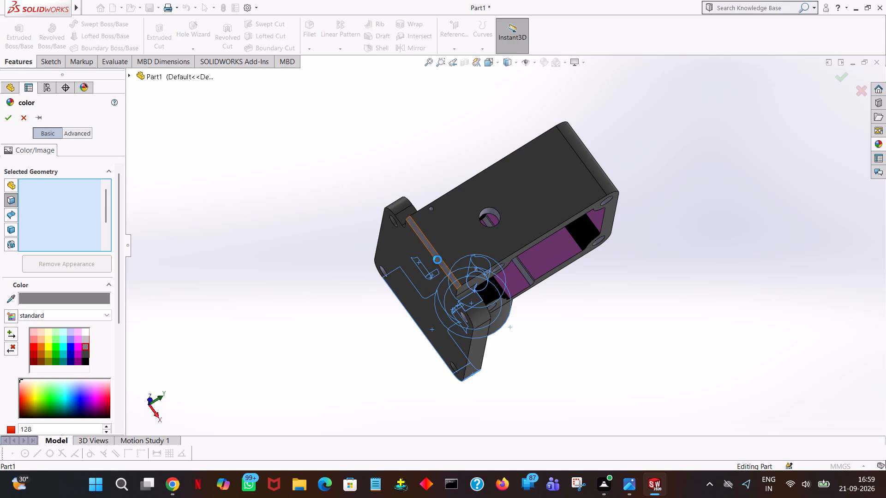
{"action": "middle_click_drag", "start_coordinate": [627, 285], "coordinate": [587, 287]}
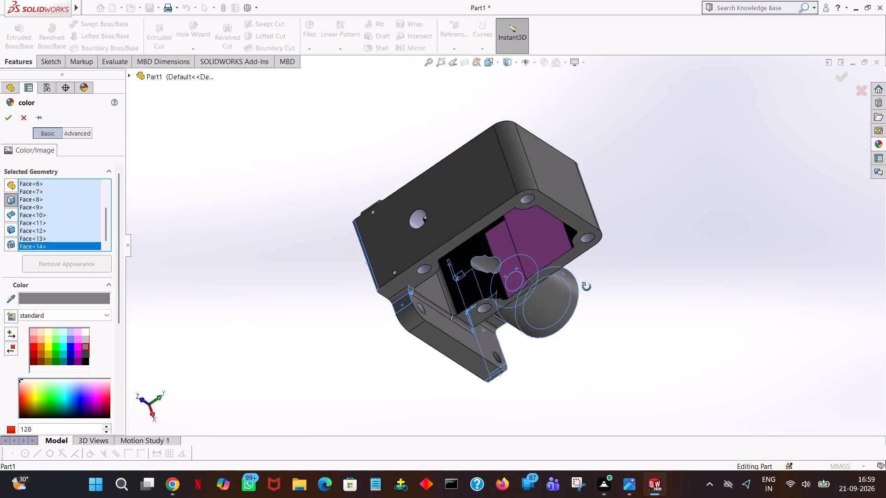
{"action": "middle_click_drag", "start_coordinate": [587, 287], "coordinate": [592, 313]}
{"action": "left_click", "coordinate": [425, 234]}
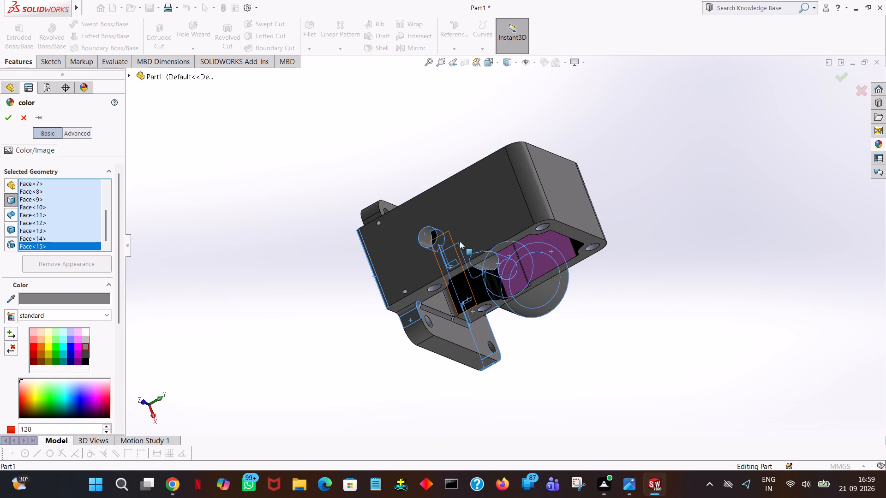
Add the bores of the four corner screw holes on the casing's open-side rim to the grey selection.
{"action": "middle_click_drag", "start_coordinate": [656, 245], "coordinate": [622, 118]}
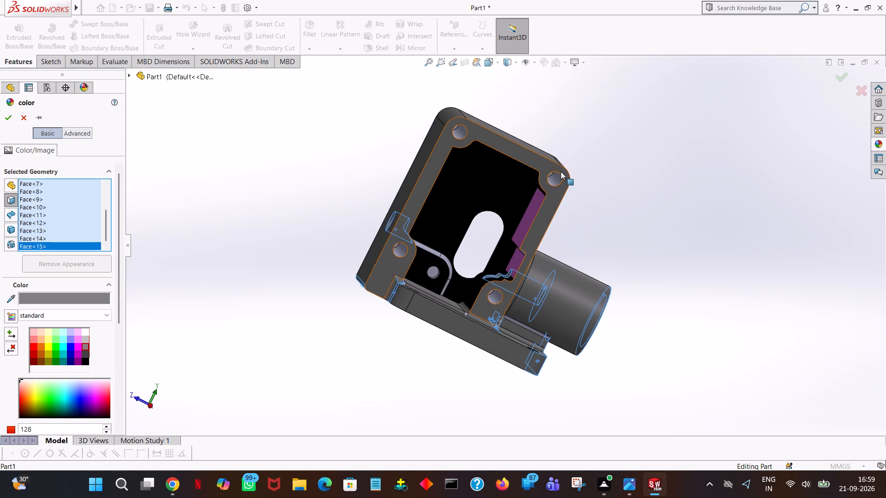
{"action": "left_click", "coordinate": [556, 178]}
{"action": "left_click", "coordinate": [462, 134]}
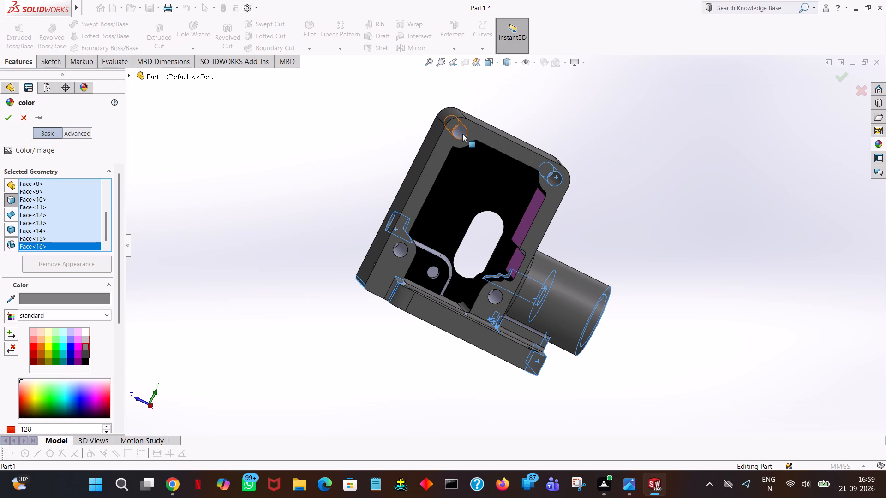
{"action": "left_click", "coordinate": [398, 250]}
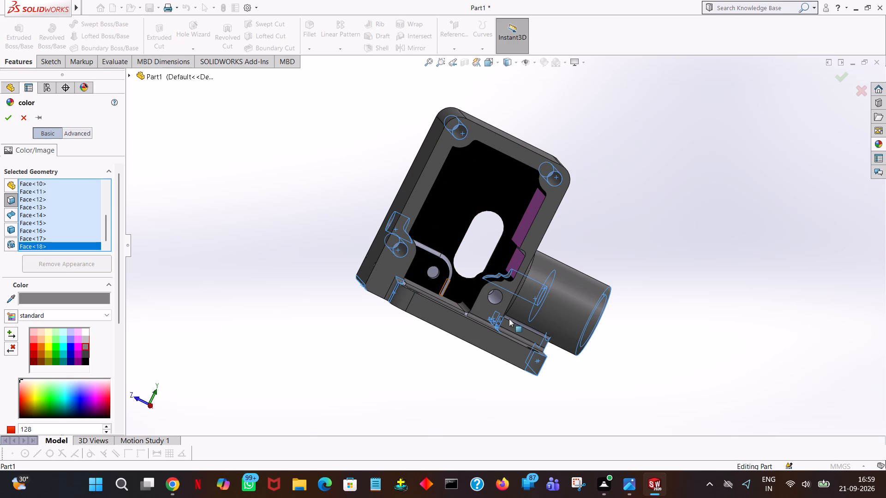
{"action": "left_click", "coordinate": [500, 299]}
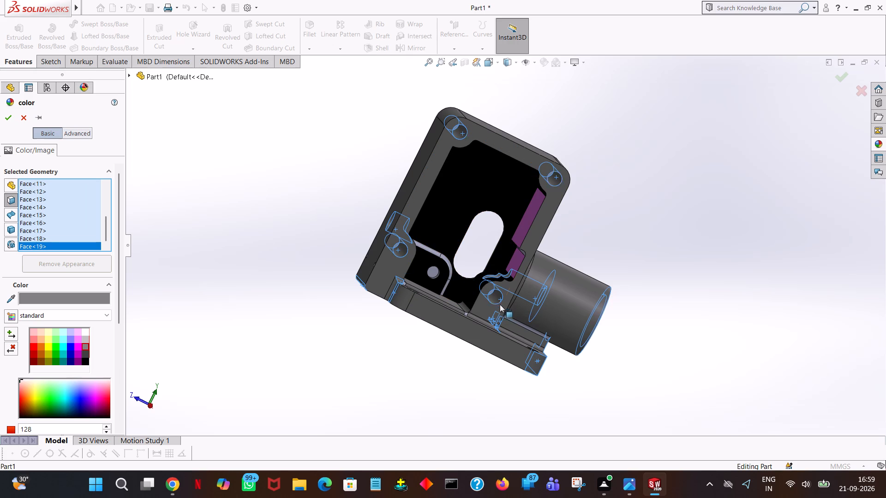
Add the curved and straight edge faces of the raised area inside the cavity to the selection and apply the grey colour.
{"action": "left_click", "coordinate": [445, 261]}
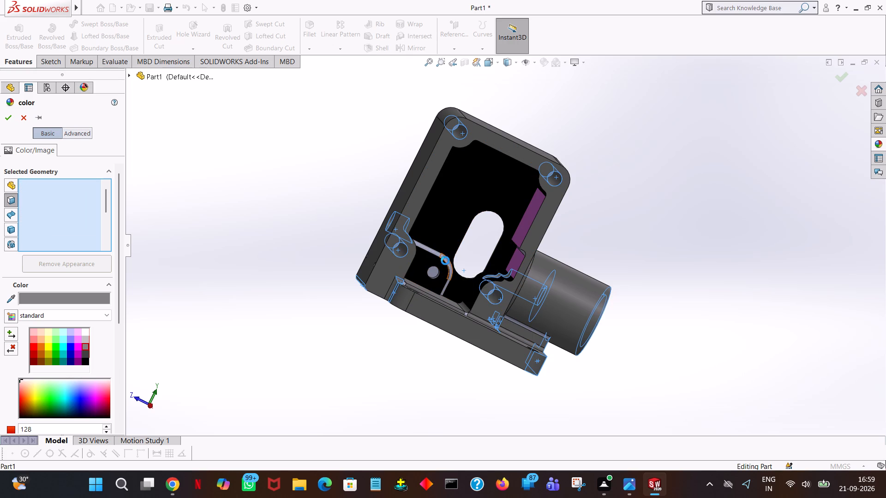
{"action": "left_click", "coordinate": [436, 254]}
{"action": "middle_click_drag", "start_coordinate": [719, 289], "coordinate": [678, 277]}
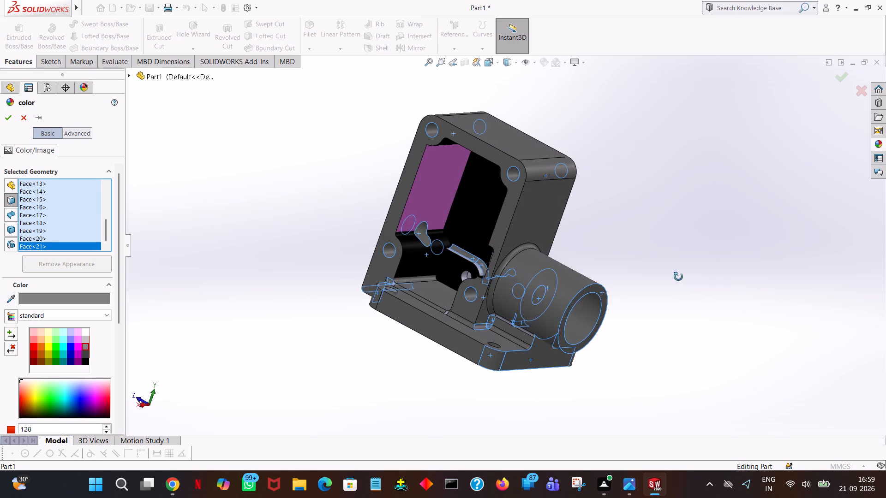
{"action": "middle_click_drag", "start_coordinate": [678, 277], "coordinate": [676, 258]}
{"action": "left_click", "coordinate": [625, 254]}
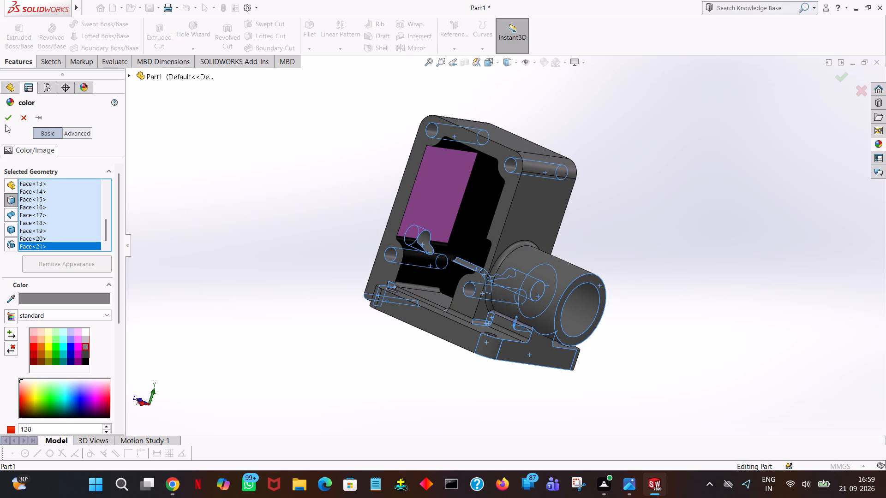
{"action": "left_click", "coordinate": [6, 119]}
Examine the casing from all sides for faces still lacking the grey colour, finishing in the isometric view.
{"action": "left_click", "coordinate": [369, 341]}
{"action": "middle_click_drag", "start_coordinate": [742, 364], "coordinate": [735, 362]}
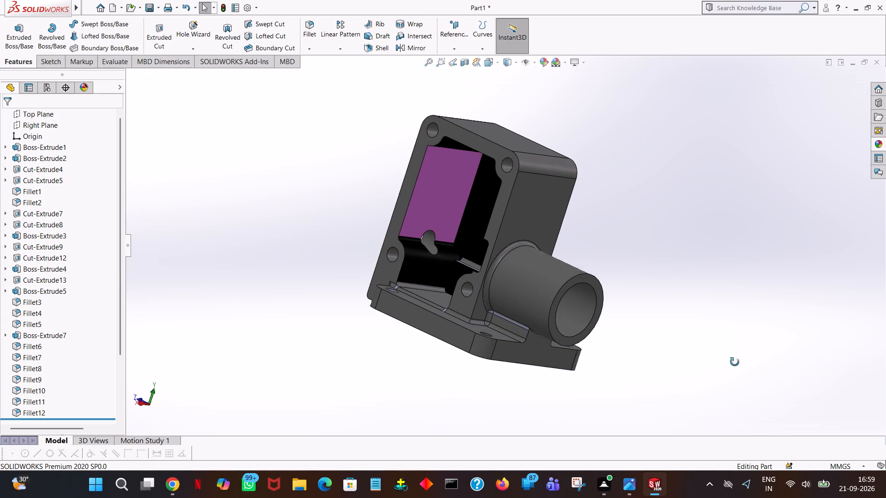
{"action": "middle_click_drag", "start_coordinate": [735, 362], "coordinate": [712, 291]}
{"action": "middle_click_drag", "start_coordinate": [611, 295], "coordinate": [323, 328]}
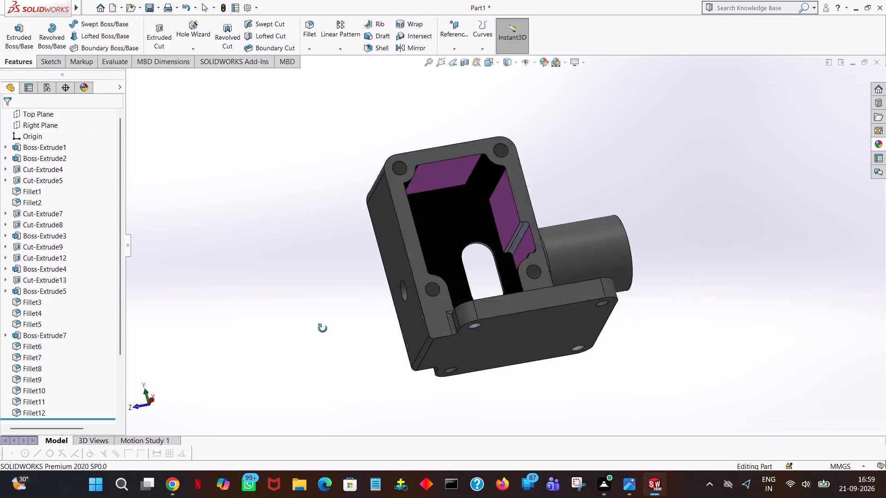
{"action": "middle_click_drag", "start_coordinate": [323, 328], "coordinate": [322, 432]}
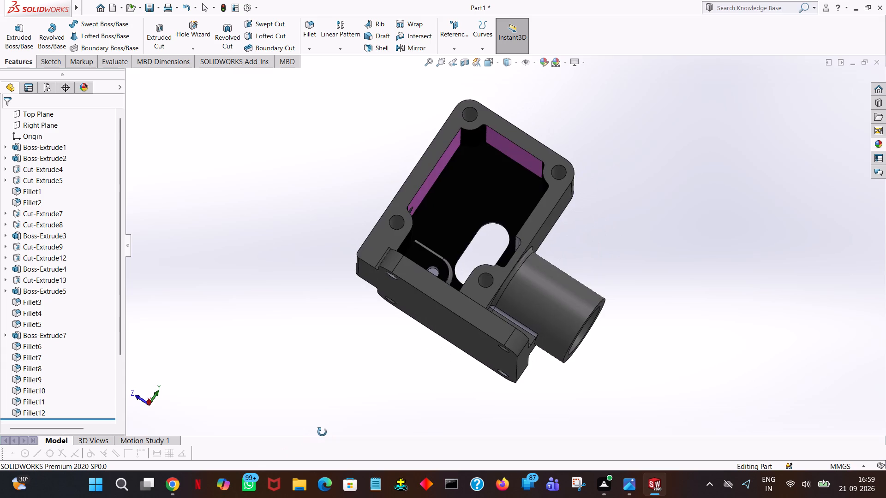
{"action": "middle_click_drag", "start_coordinate": [322, 432], "coordinate": [358, 238]}
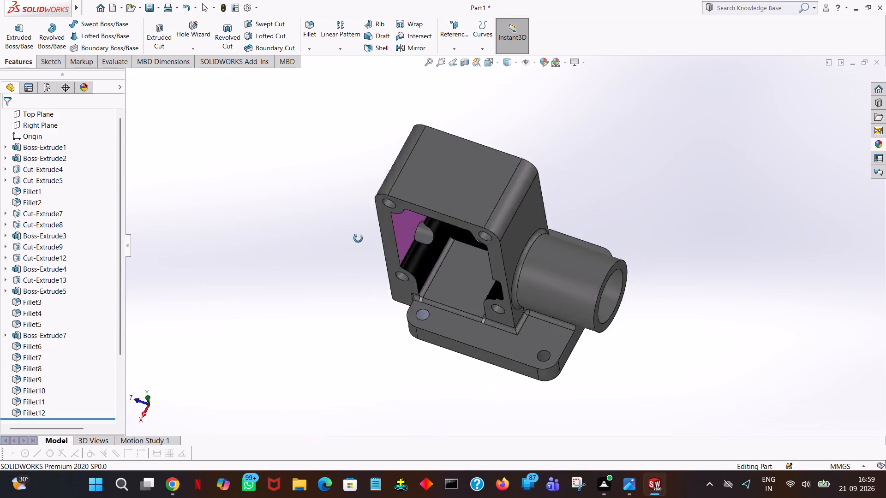
{"action": "middle_click_drag", "start_coordinate": [358, 238], "coordinate": [437, 242]}
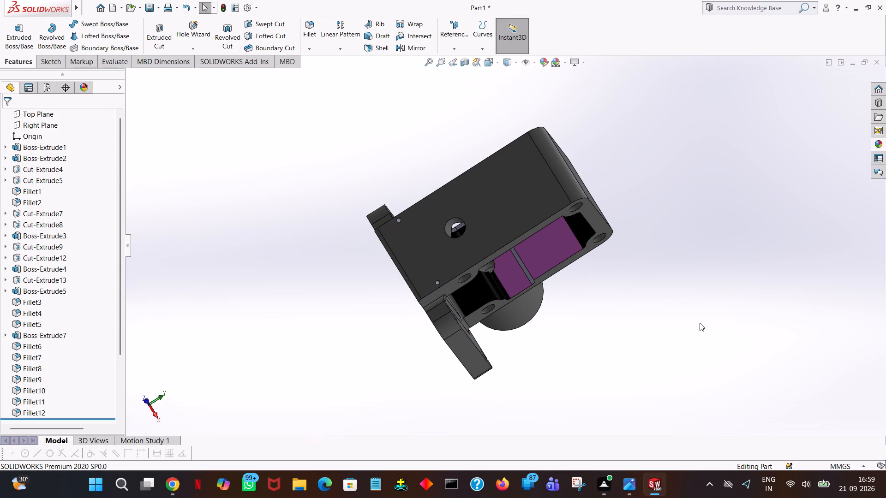
{"action": "key", "text": "ctrl+7"}
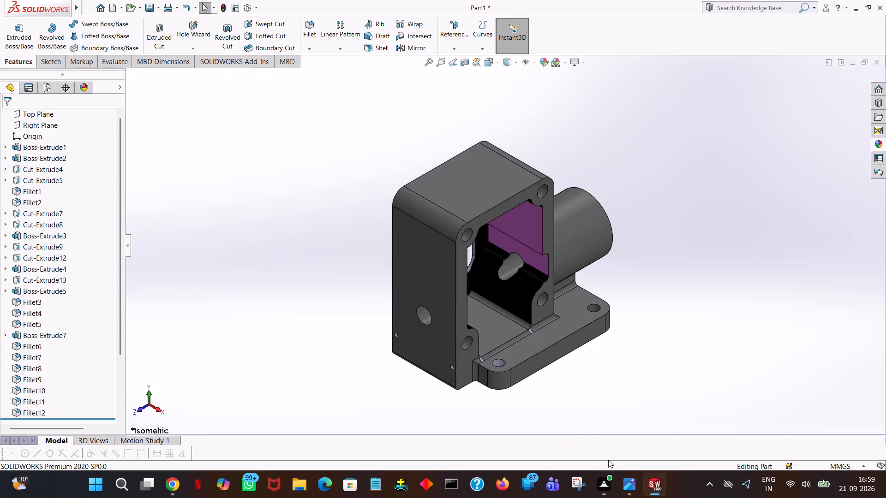
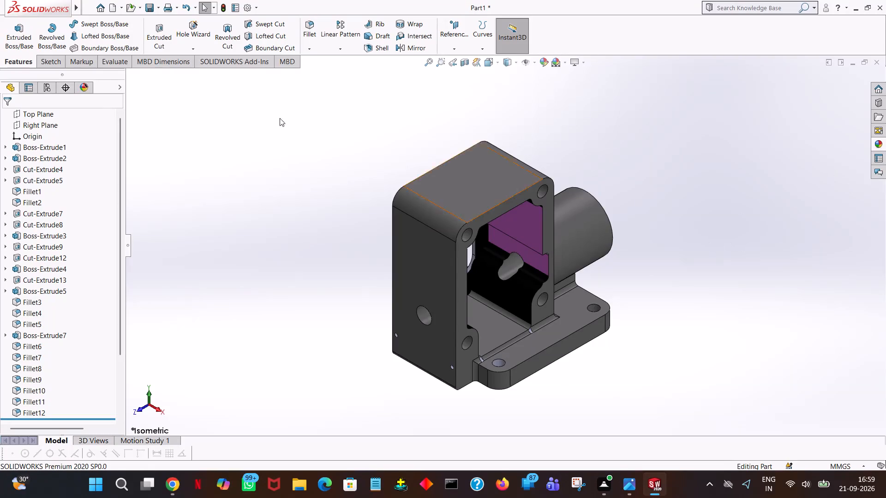
Save the part as "gearbox casing" in SOLIDWORKS Part format in the "desighn new job" folder on drive E.
{"action": "left_click", "coordinate": [156, 6]}
{"action": "left_click", "coordinate": [171, 31]}
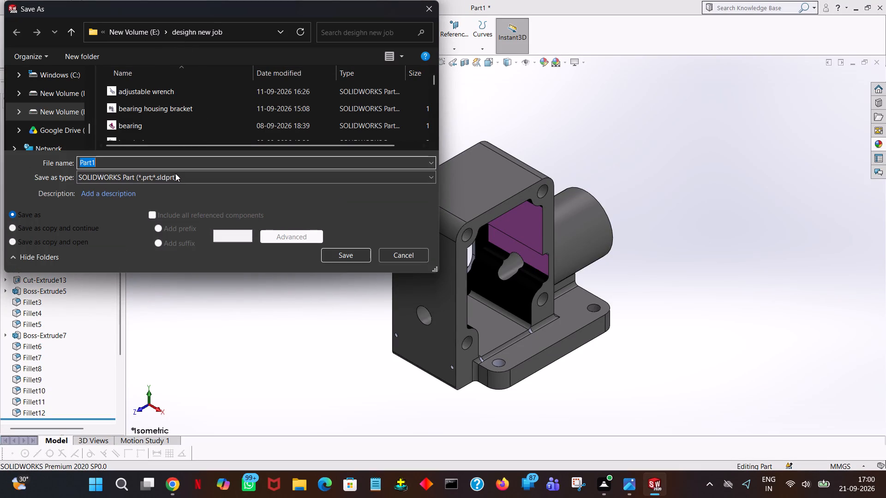
{"action": "type", "text": "gearboc"}
{"action": "key", "text": "BackSpace"}
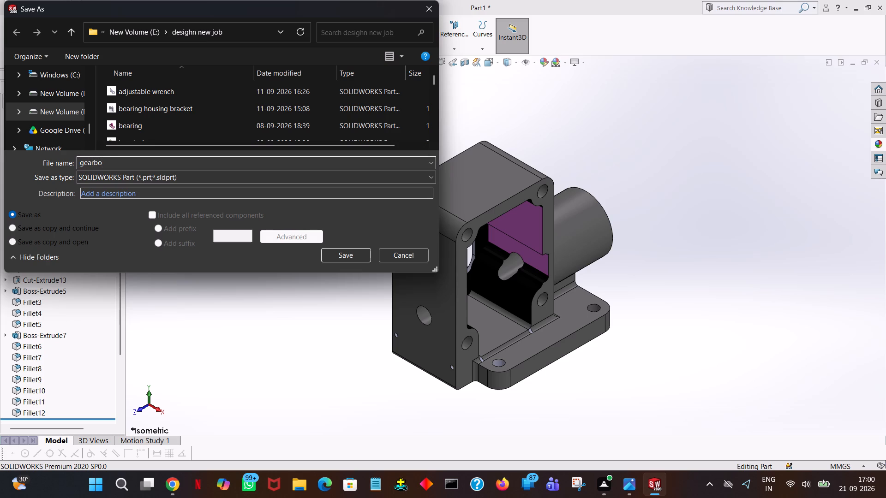
{"action": "type", "text": "x casing"}
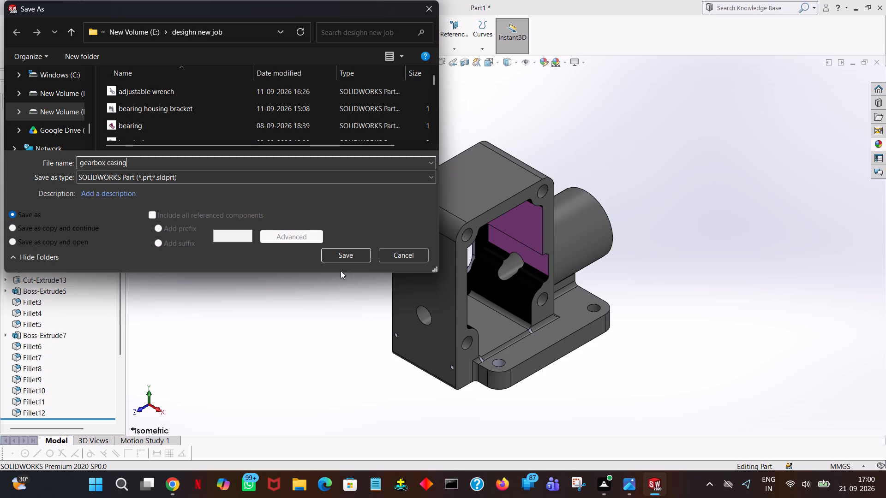
{"action": "left_click", "coordinate": [368, 250]}
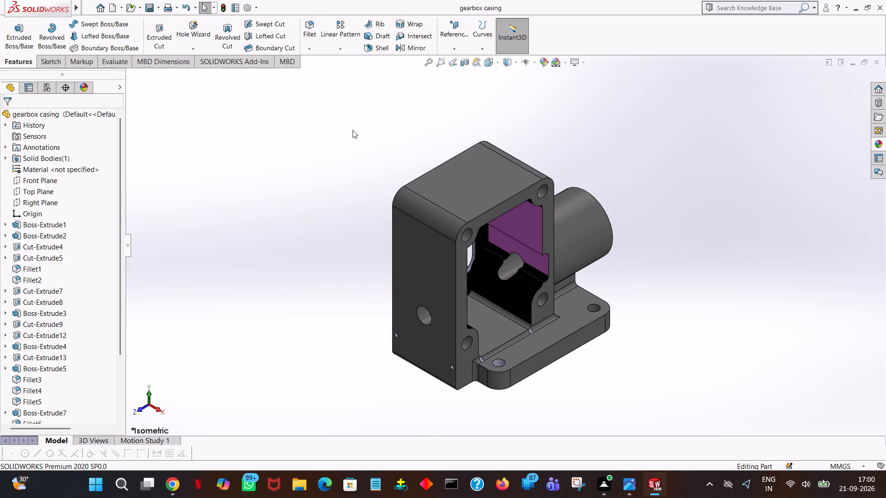
Save a PDF copy of the part as "gearbox casing" in the "pdf new job" folder on drive E.
{"action": "left_click", "coordinate": [157, 6]}
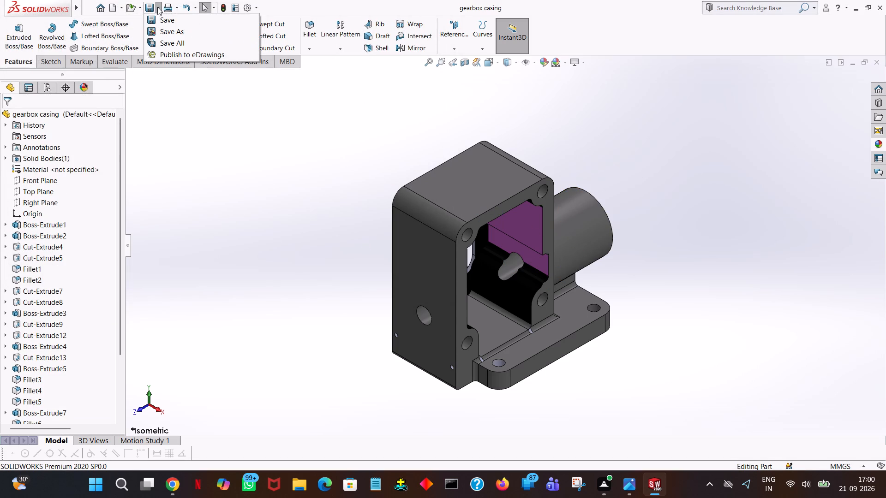
{"action": "left_click", "coordinate": [160, 28]}
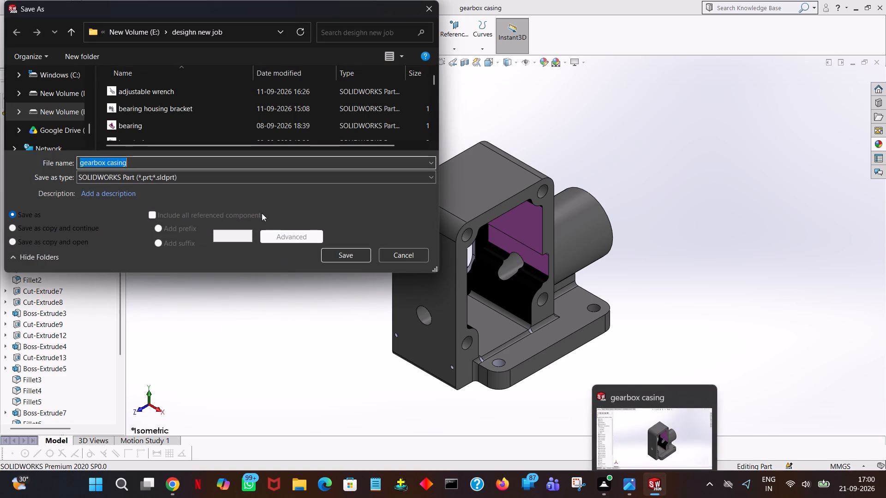
{"action": "left_click", "coordinate": [138, 35]}
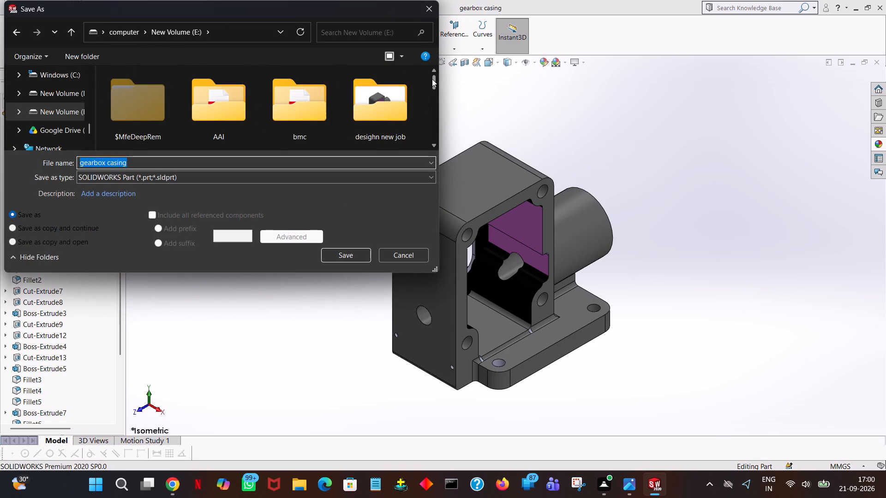
{"action": "left_click_drag", "start_coordinate": [435, 81], "coordinate": [440, 96]}
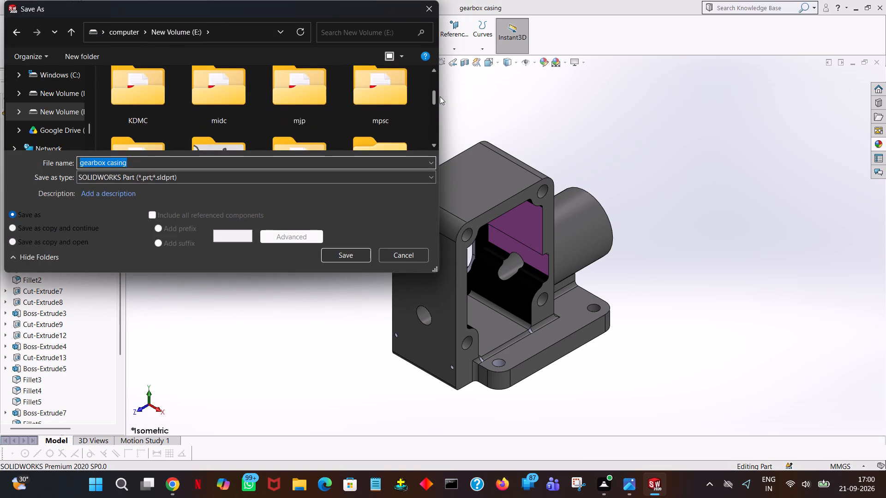
{"action": "left_click_drag", "start_coordinate": [440, 96], "coordinate": [448, 124]}
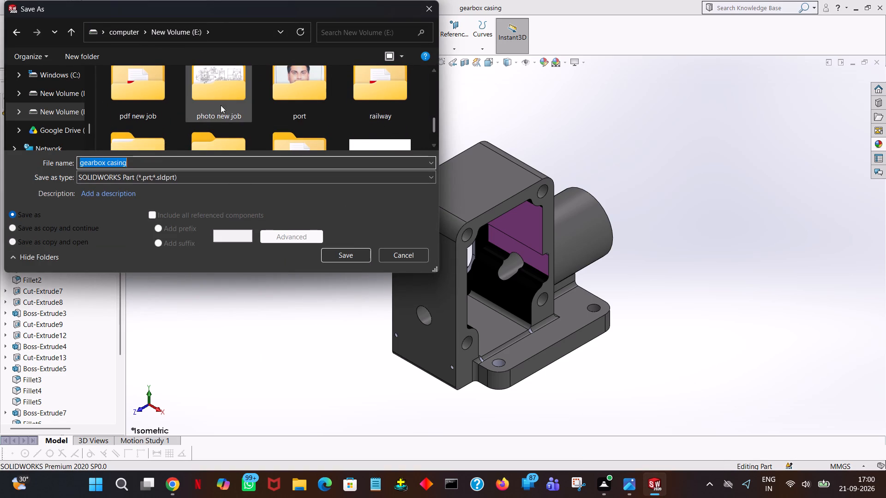
{"action": "double_click", "coordinate": [154, 94]}
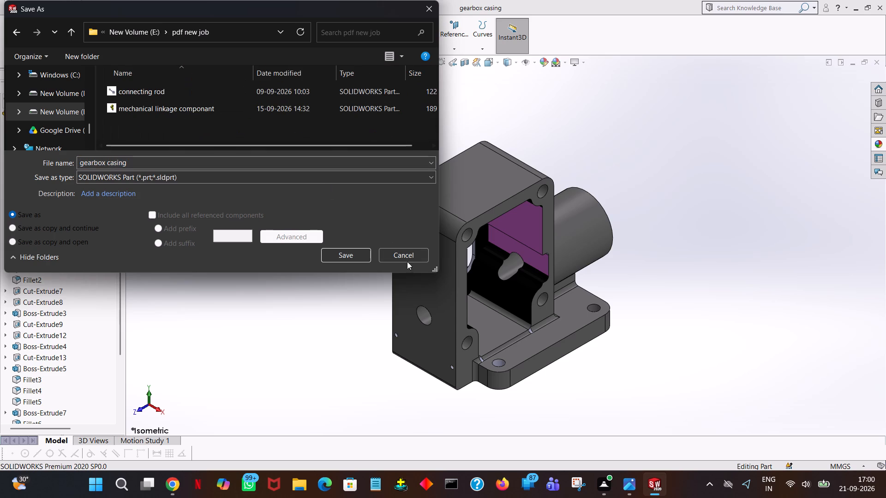
{"action": "left_click", "coordinate": [105, 183]}
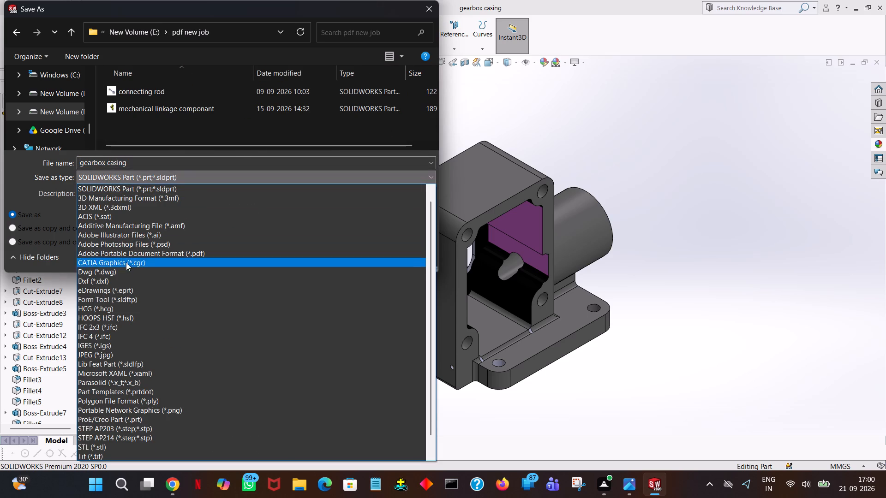
{"action": "left_click", "coordinate": [143, 252]}
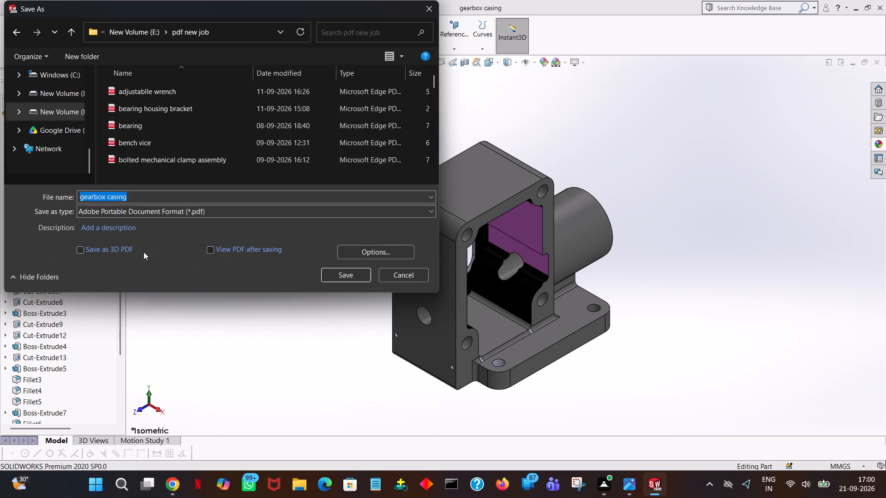
{"action": "left_click", "coordinate": [353, 280]}
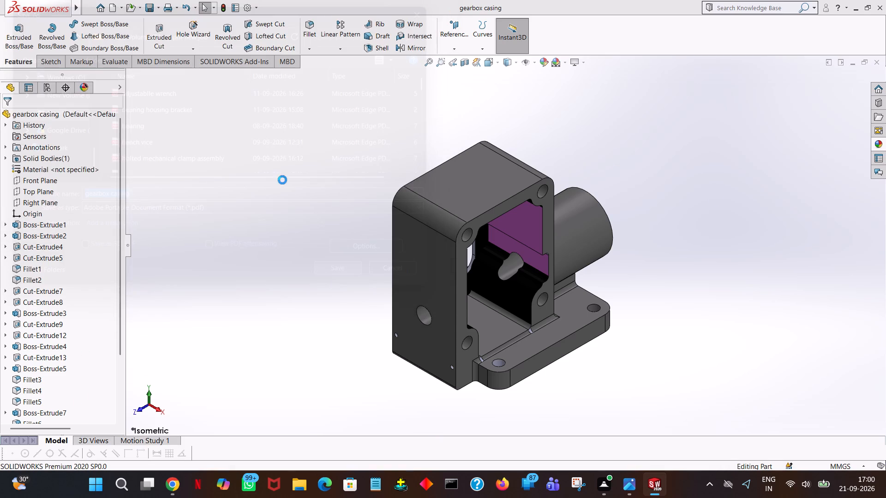